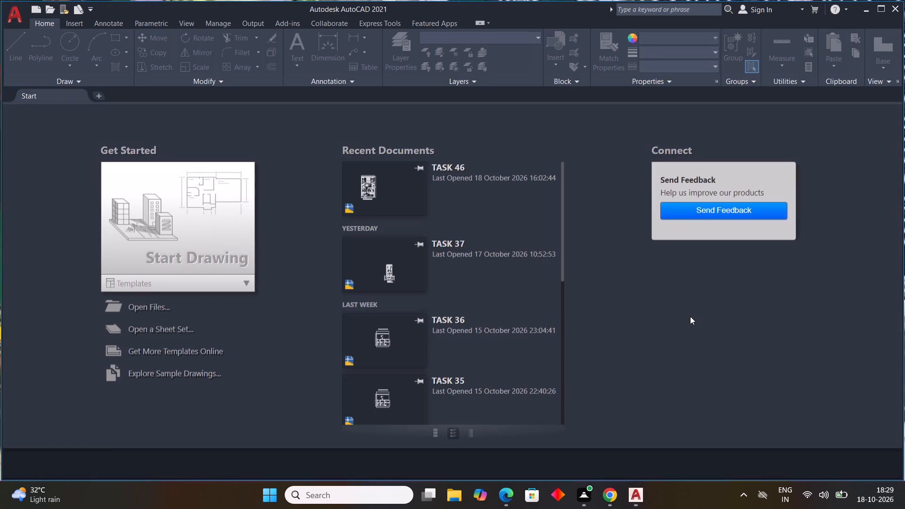
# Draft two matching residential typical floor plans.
# Start a new blank drawing.
pyautogui.doubleClick(221, 242)
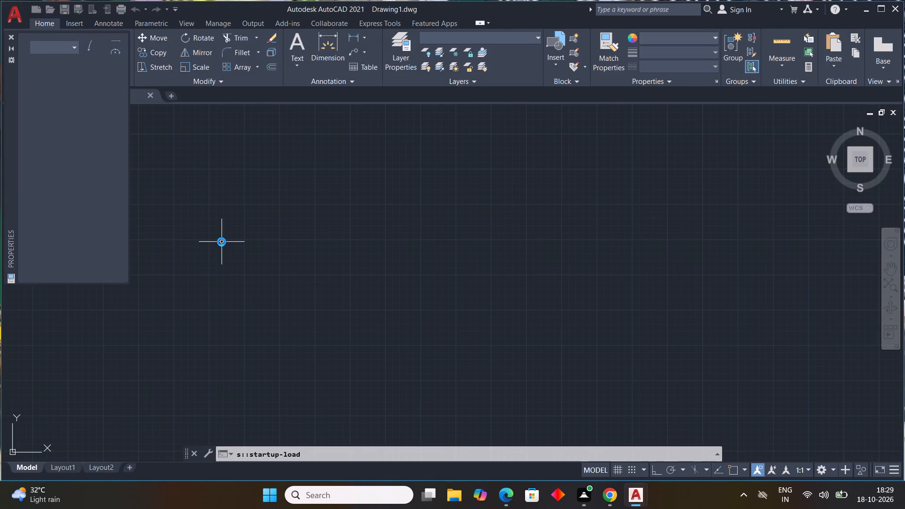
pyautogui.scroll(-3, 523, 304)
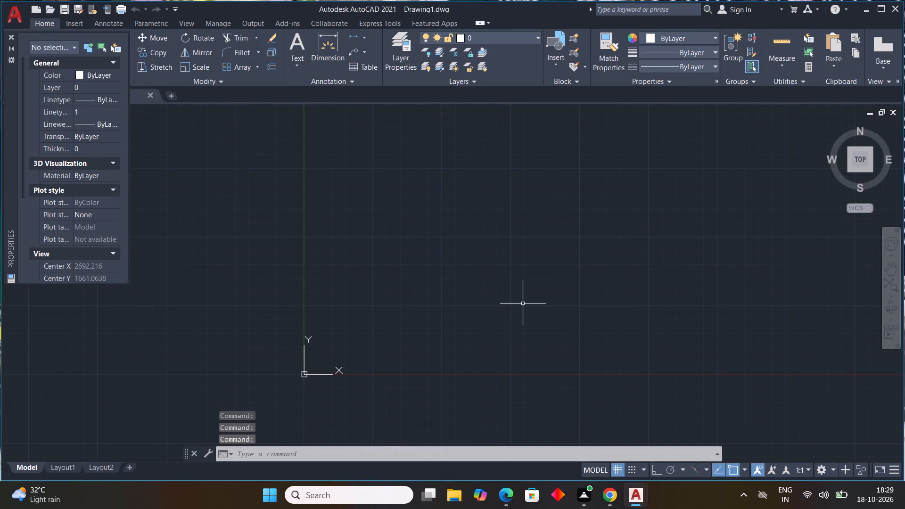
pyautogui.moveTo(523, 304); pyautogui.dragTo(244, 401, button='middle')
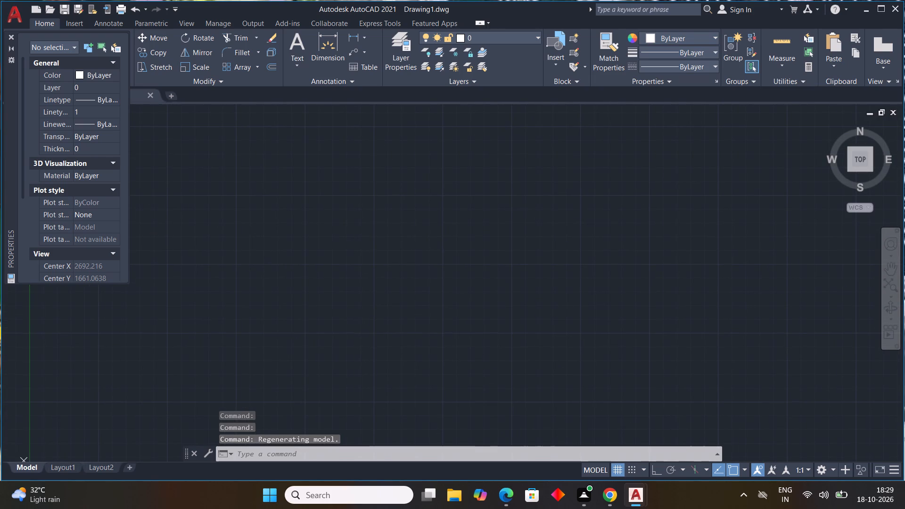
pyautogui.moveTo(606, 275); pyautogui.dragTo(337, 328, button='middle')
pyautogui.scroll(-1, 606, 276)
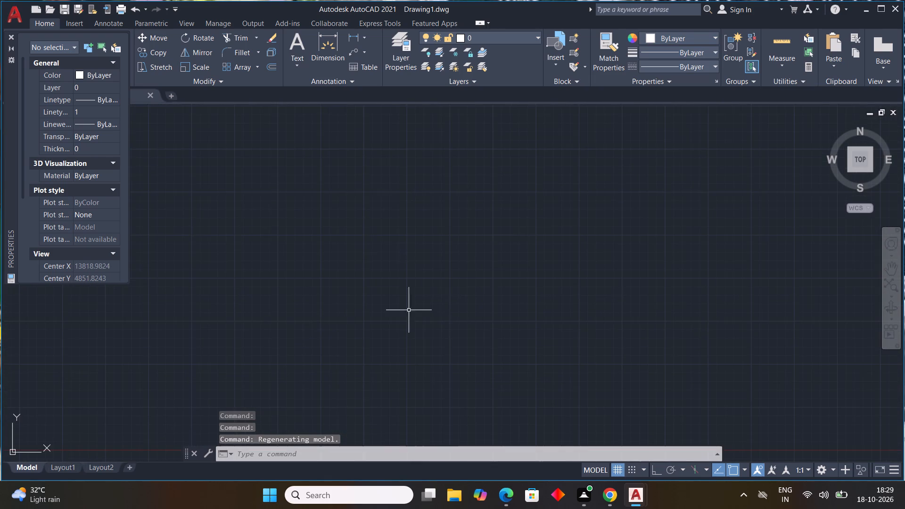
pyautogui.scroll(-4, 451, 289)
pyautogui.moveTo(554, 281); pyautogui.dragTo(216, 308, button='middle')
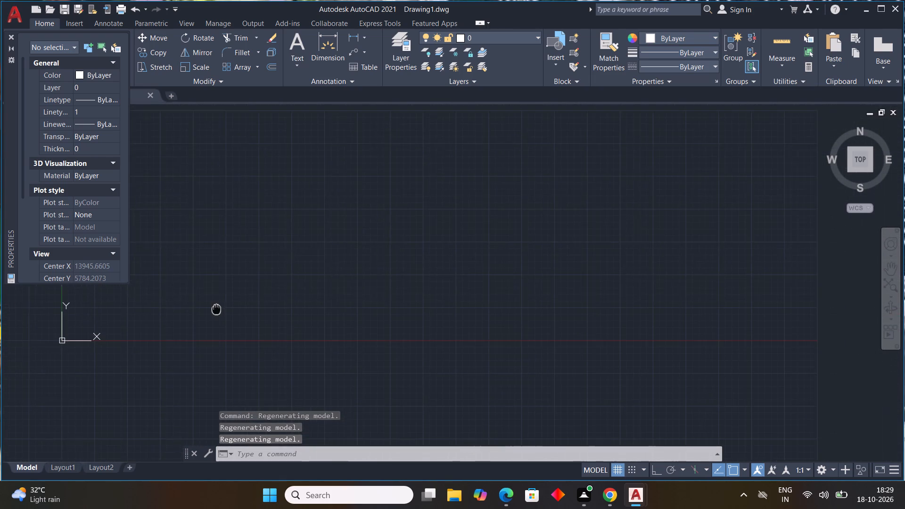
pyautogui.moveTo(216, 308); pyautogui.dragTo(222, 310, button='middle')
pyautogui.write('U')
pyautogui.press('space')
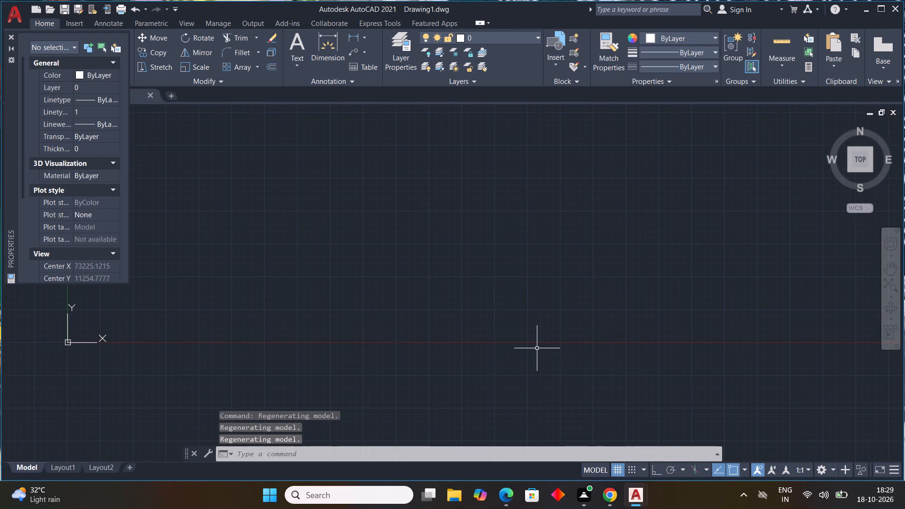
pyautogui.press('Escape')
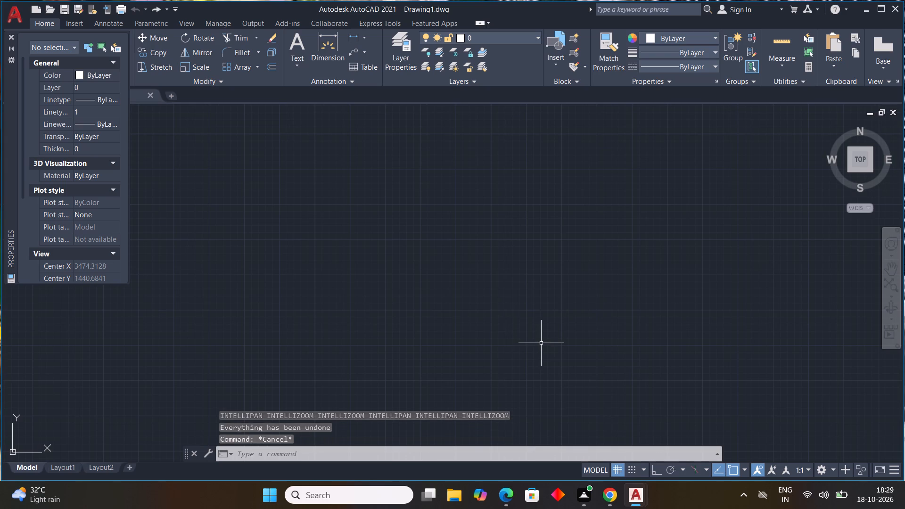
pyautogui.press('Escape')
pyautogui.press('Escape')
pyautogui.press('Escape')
# Configure the drawing units to Engineering length with precision 0'-0.0" and an insertion scale in inches.
pyautogui.write('UN')
pyautogui.press('space')
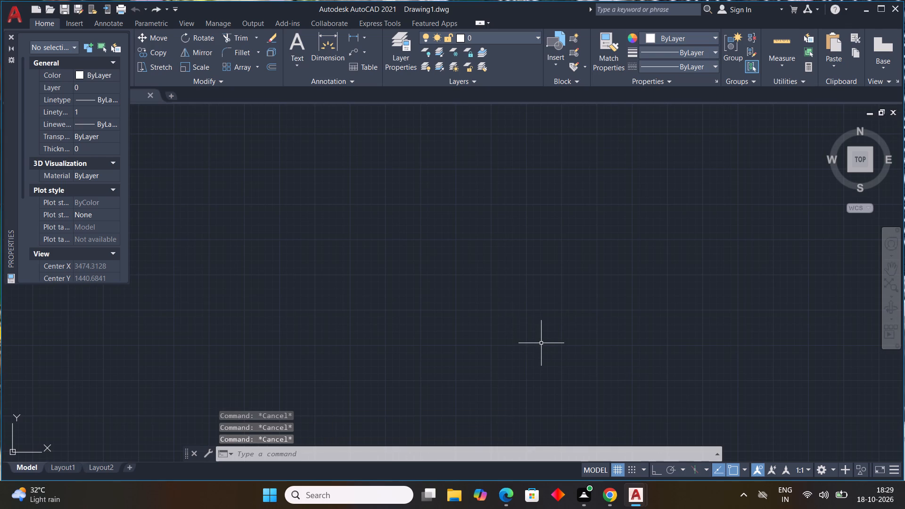
pyautogui.click(427, 162)
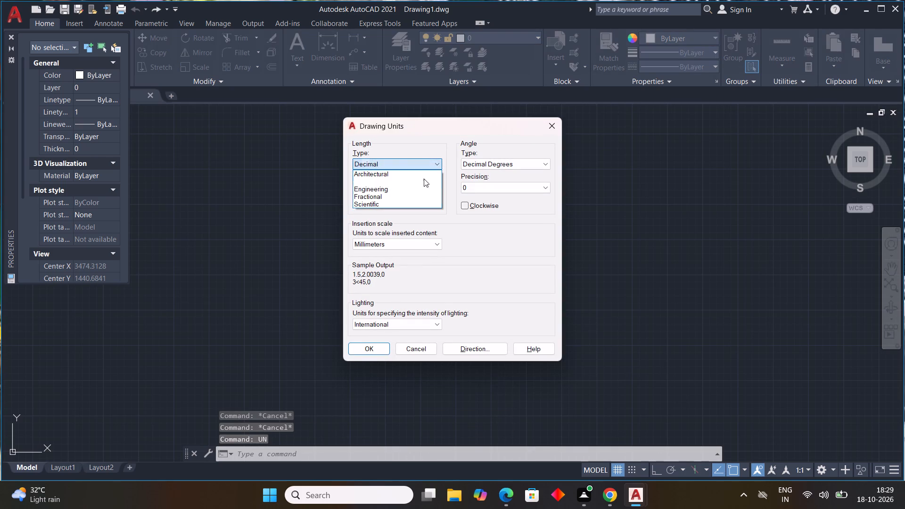
pyautogui.click(422, 185)
pyautogui.click(422, 187)
pyautogui.click(416, 204)
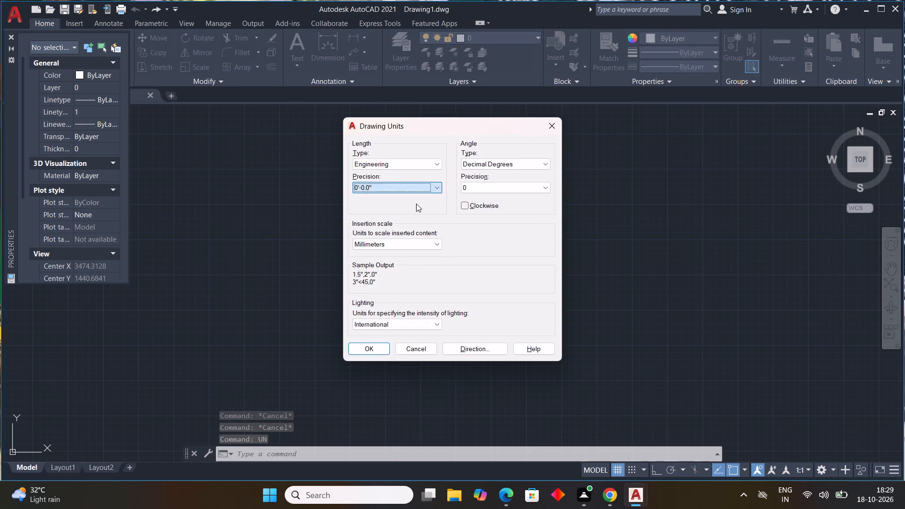
pyautogui.click(401, 243)
pyautogui.click(392, 261)
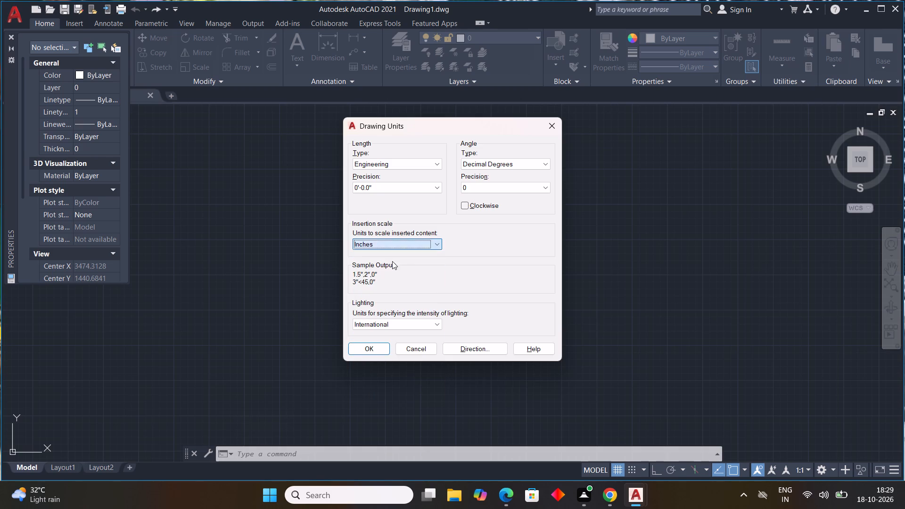
pyautogui.click(367, 341)
pyautogui.click(372, 354)
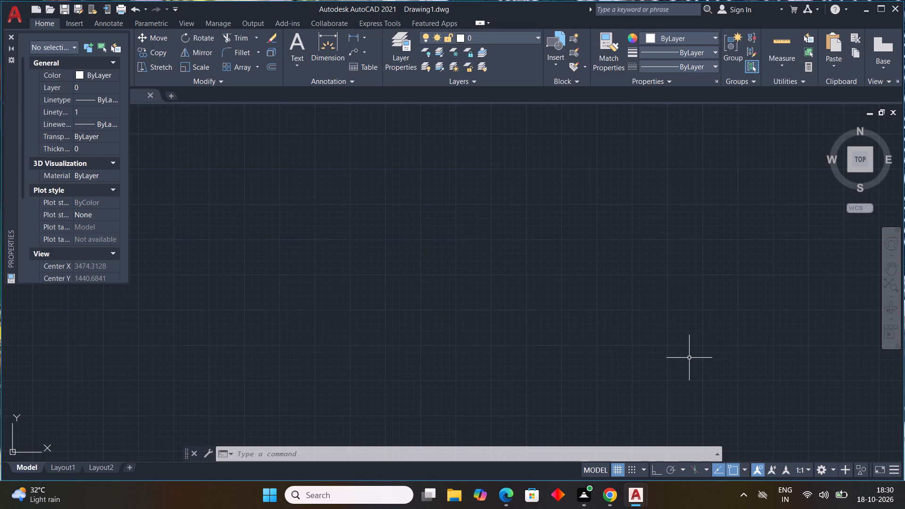
# Modify the ISO-25 dimension style's primary units to Engineering format, precision 0'-0.0" and a round-off of 9".
pyautogui.write('D')
pyautogui.press('space')
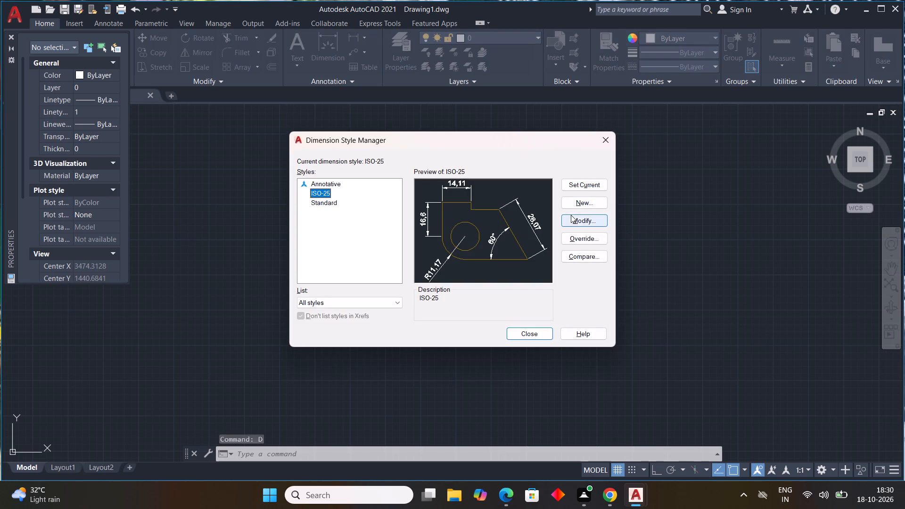
pyautogui.click(573, 215)
pyautogui.doubleClick(574, 222)
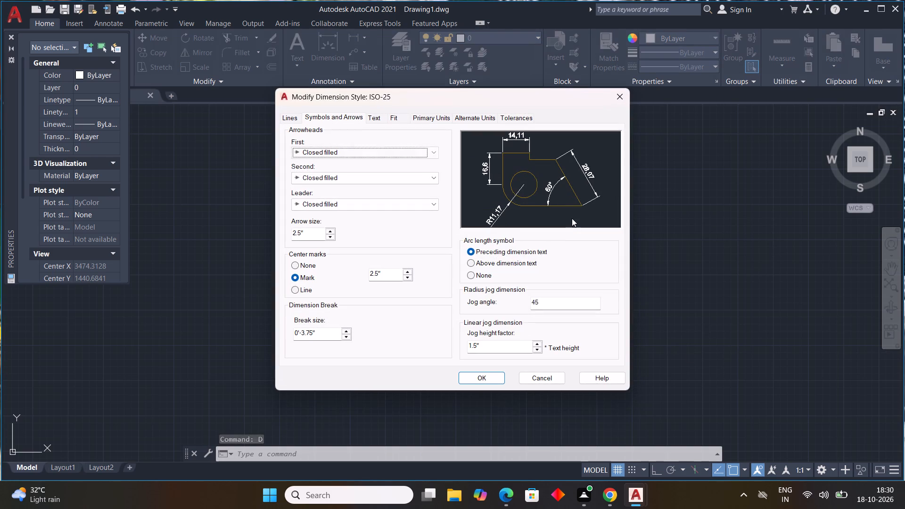
pyautogui.click(421, 117)
pyautogui.click(419, 136)
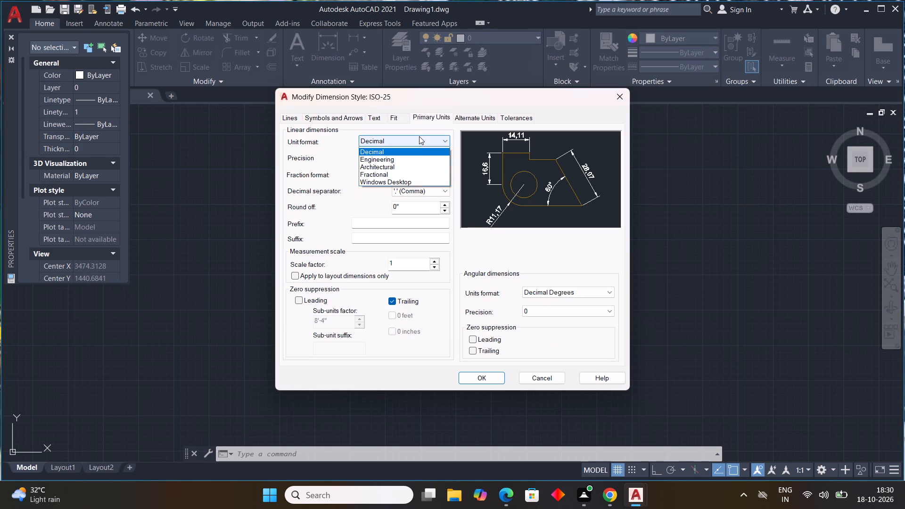
pyautogui.click(413, 165)
pyautogui.click(402, 154)
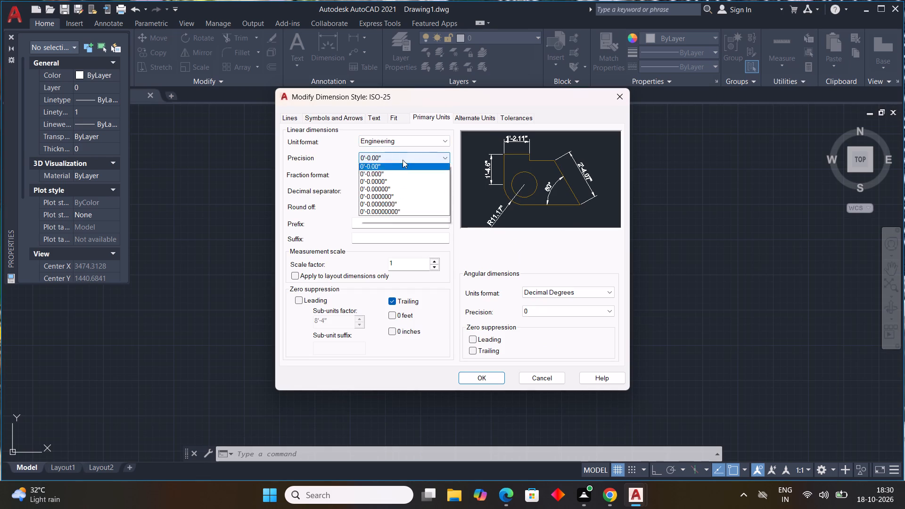
pyautogui.click(402, 176)
pyautogui.moveTo(416, 205); pyautogui.dragTo(260, 202)
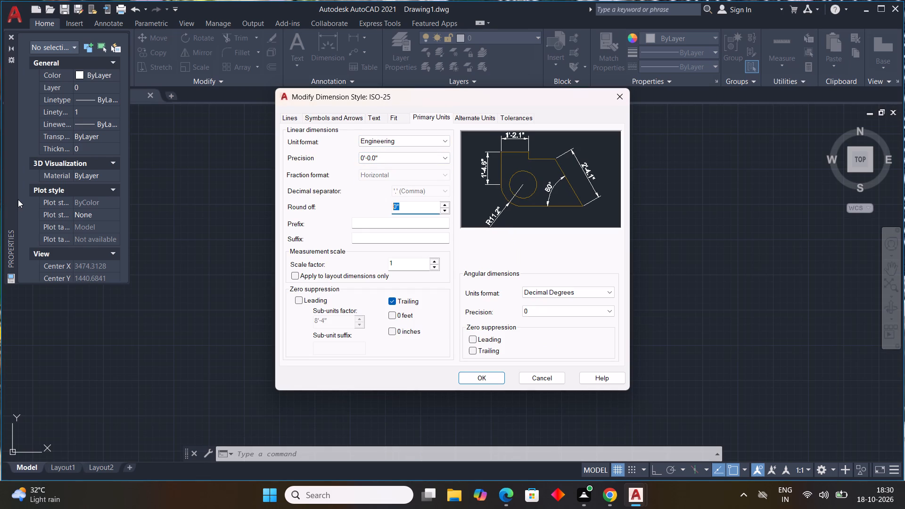
pyautogui.press('9')
pyautogui.hotkey('shift', '"')
pyautogui.press('Return')
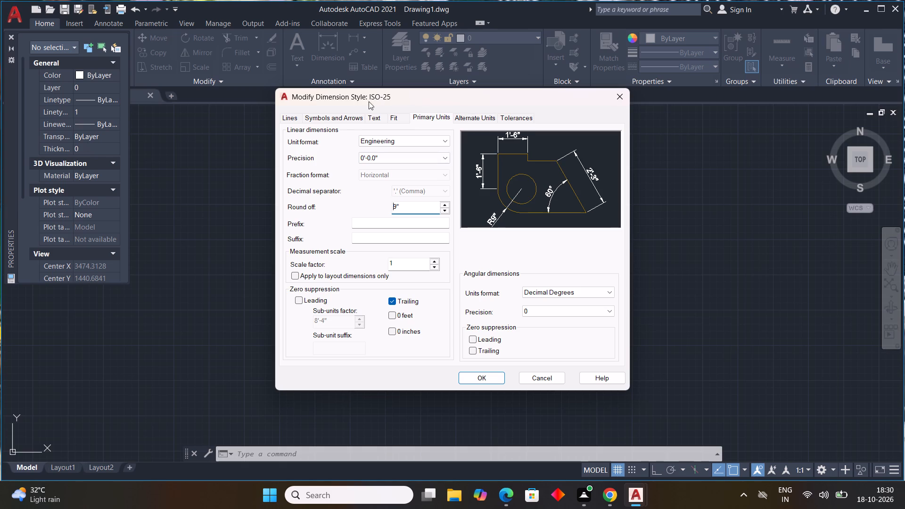
# Set the ISO-25 dimension text height to 9".
pyautogui.click(370, 117)
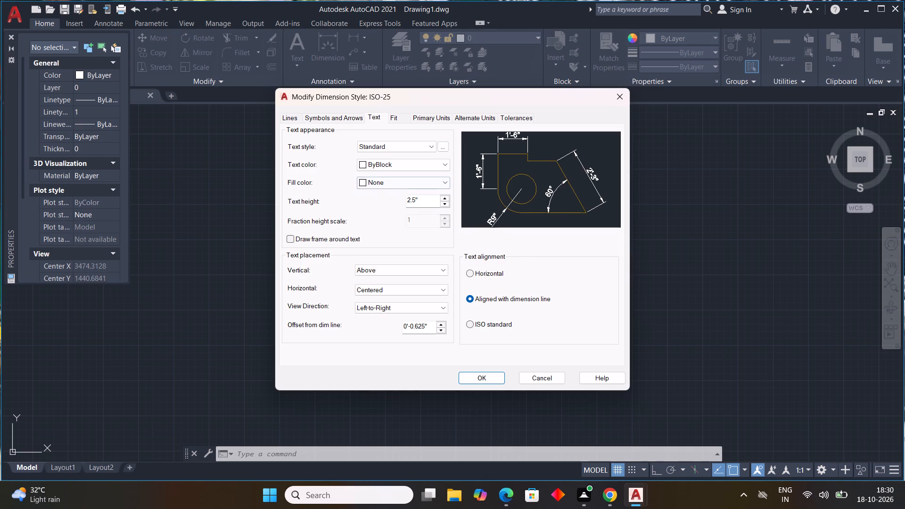
pyautogui.moveTo(435, 201); pyautogui.dragTo(0, 119)
pyautogui.write('9"')
pyautogui.press('Return')
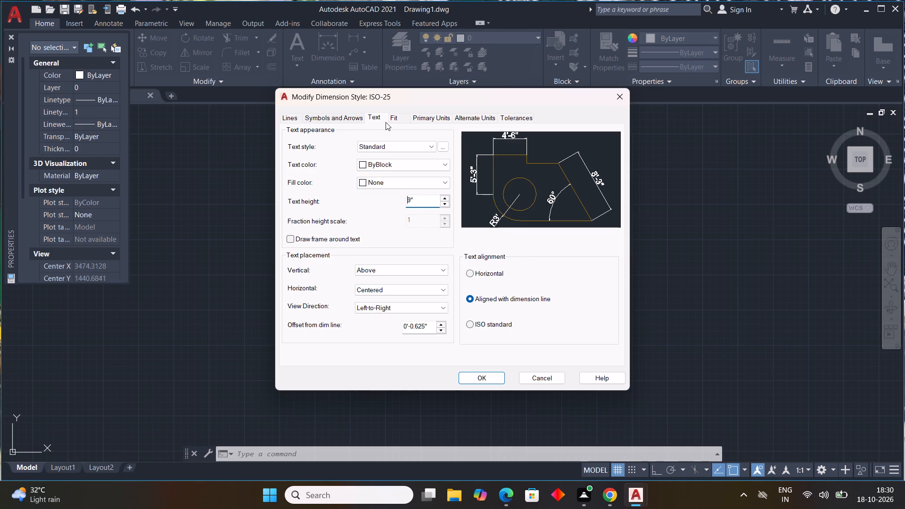
# Set the ISO-25 arrow size to 9", apply the style changes and make the style current.
pyautogui.click(349, 119)
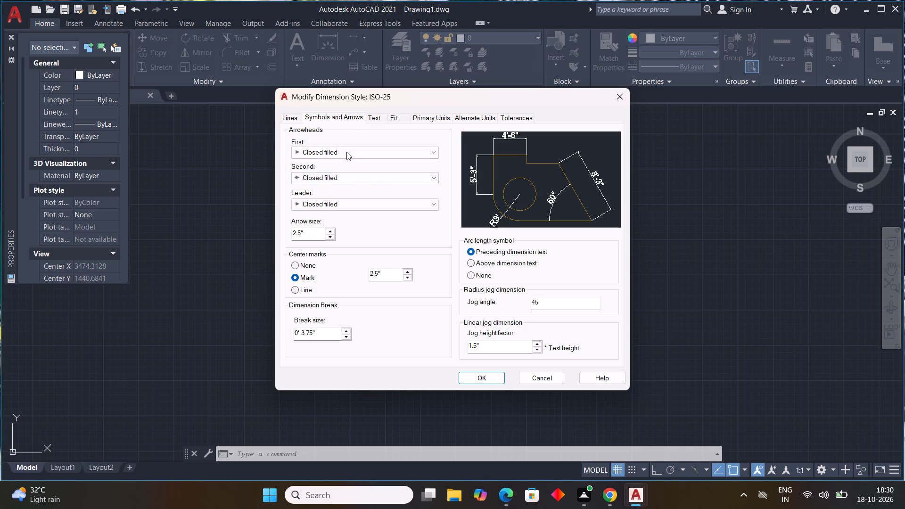
pyautogui.moveTo(308, 235); pyautogui.dragTo(111, 198)
pyautogui.press('9')
pyautogui.hotkey('shift', '"')
pyautogui.press('Return')
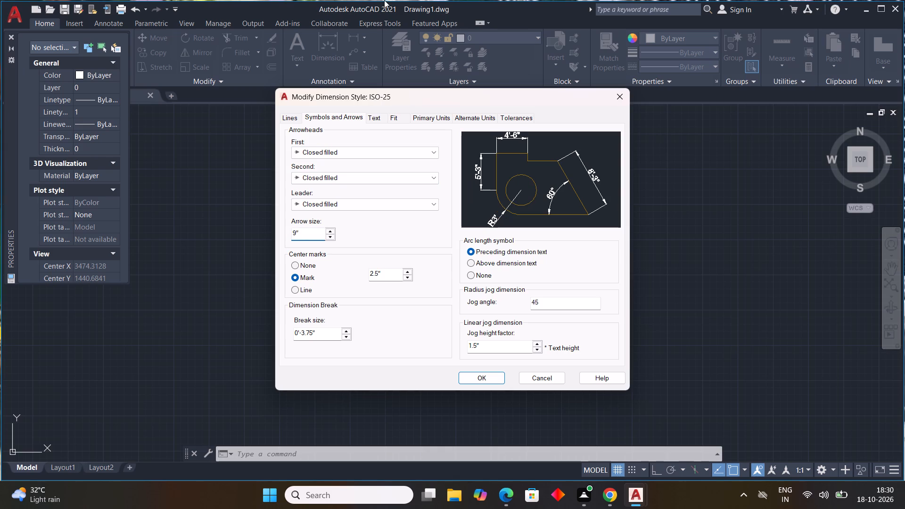
pyautogui.doubleClick(498, 377)
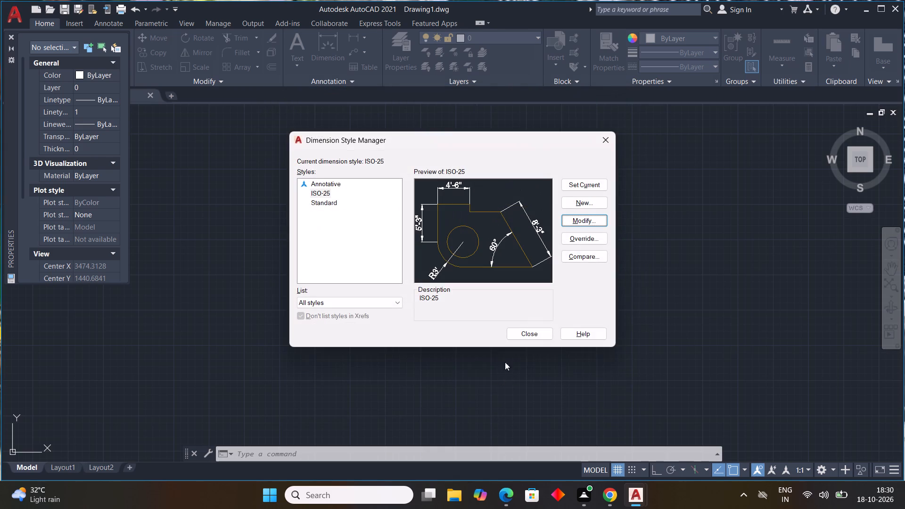
pyautogui.tripleClick(589, 184)
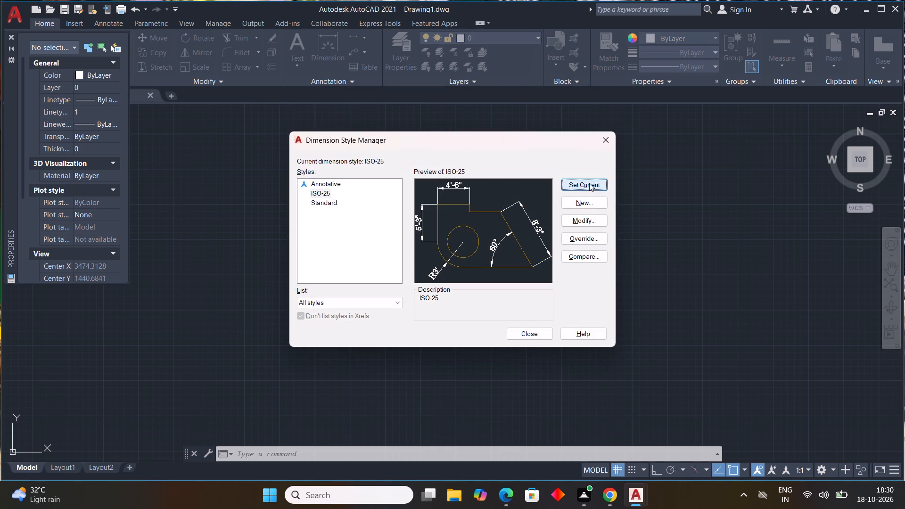
pyautogui.click(532, 335)
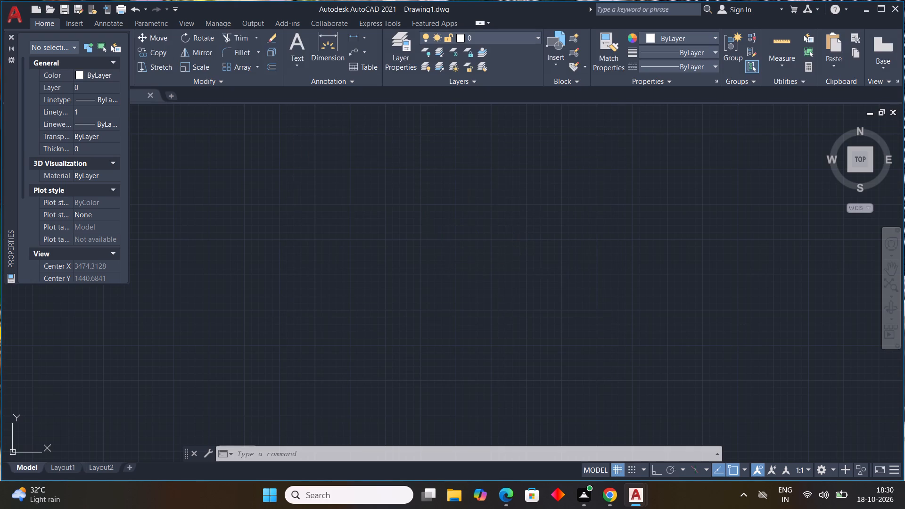
# Draw a 40' horizontal line in empty model space with Ortho on, as the first segment of the outline.
pyautogui.scroll(-4, 484, 305)
pyautogui.moveTo(606, 282); pyautogui.dragTo(396, 337, button='middle')
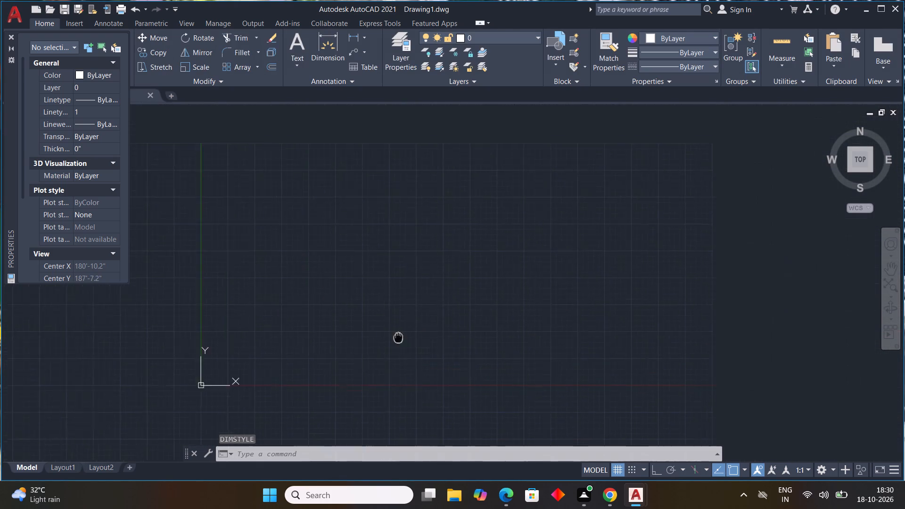
pyautogui.moveTo(396, 337); pyautogui.dragTo(294, 366, button='middle')
pyautogui.press('l')
pyautogui.press('space')
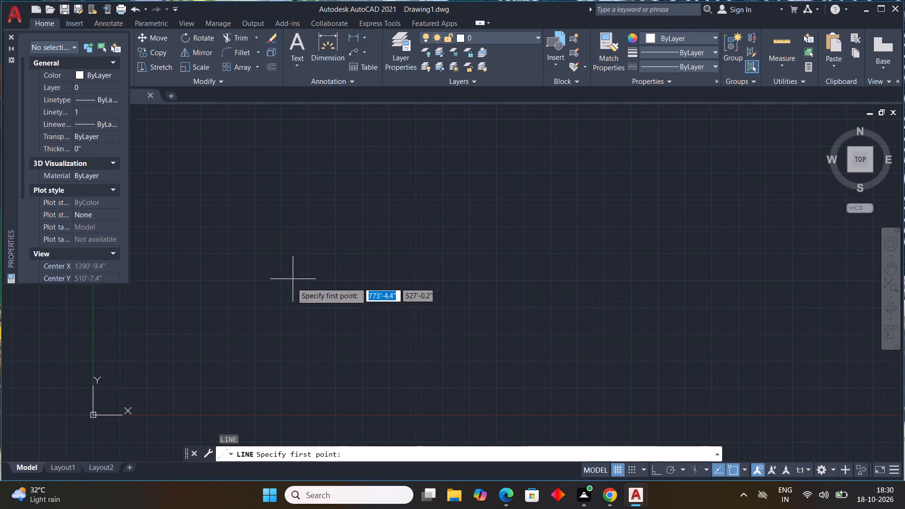
pyautogui.moveTo(300, 308); pyautogui.dragTo(348, 307)
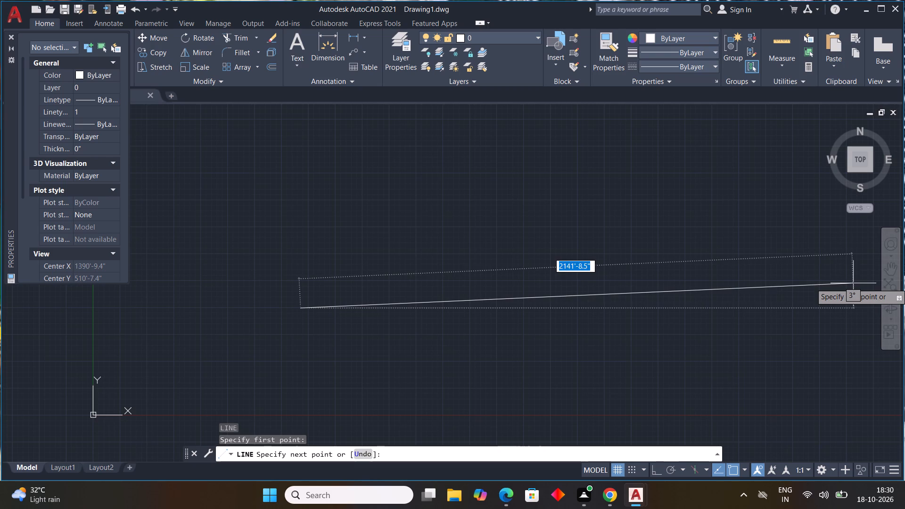
pyautogui.press('F8')
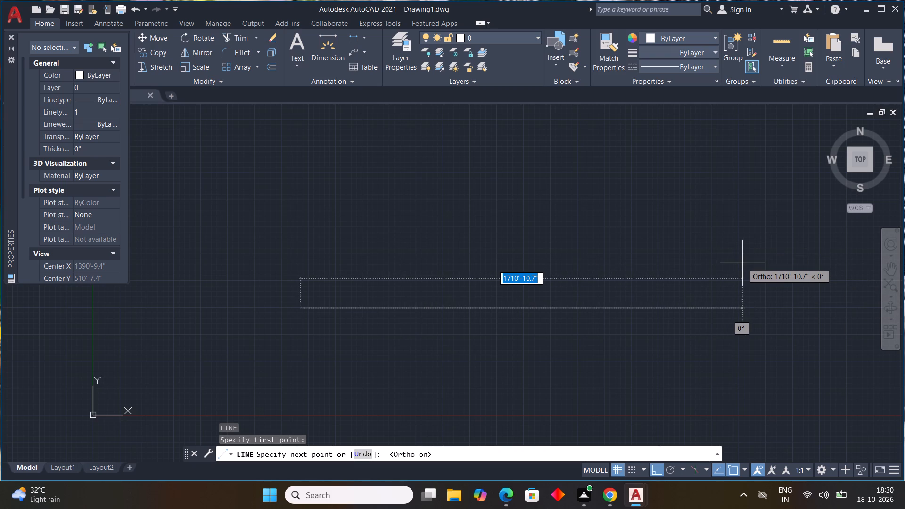
pyautogui.press('4')
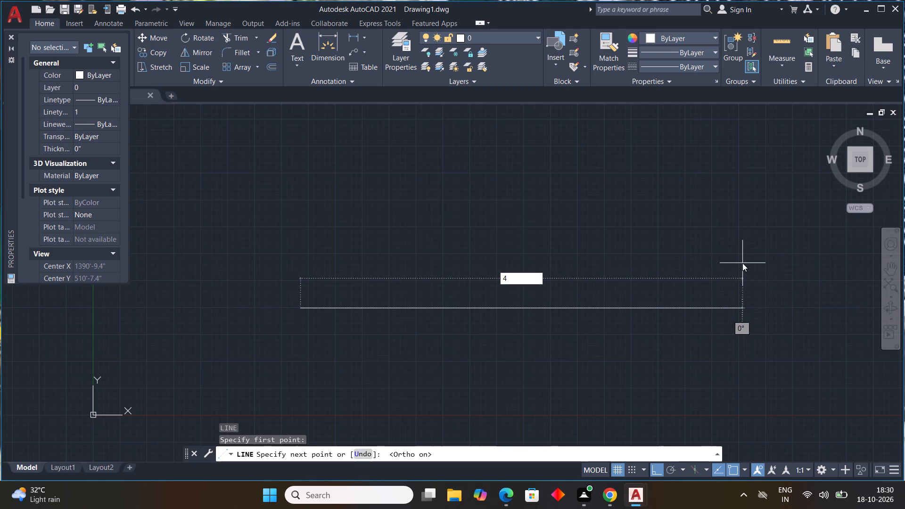
pyautogui.write("0'")
pyautogui.press('Return')
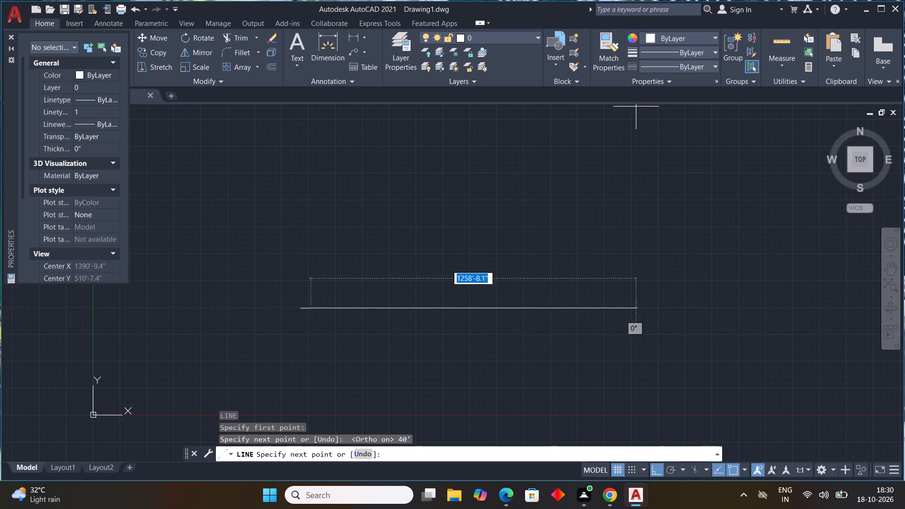
# Draw a 60' vertical line upward from the right end of the 40' base line.
pyautogui.moveTo(319, 313); pyautogui.dragTo(553, 359, button='middle')
pyautogui.scroll(4, 549, 353)
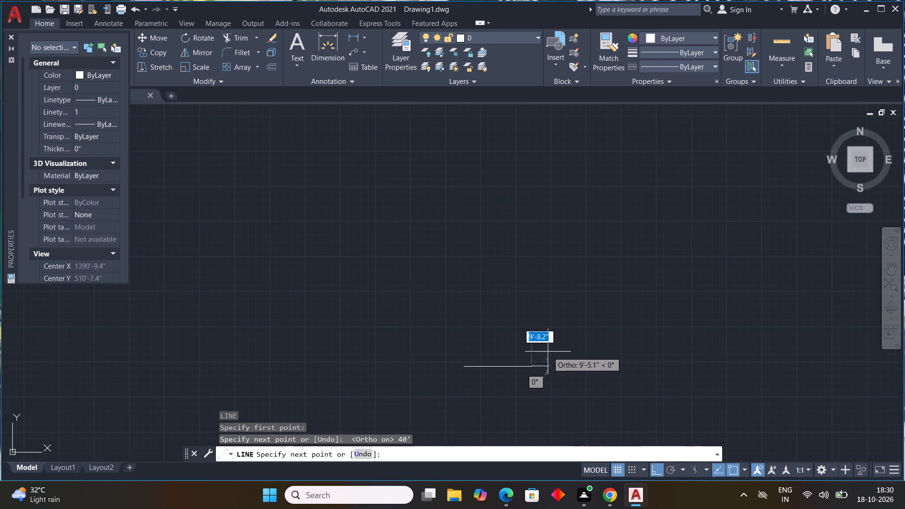
pyautogui.scroll(3, 547, 347)
pyautogui.moveTo(547, 346); pyautogui.dragTo(659, 277, button='middle')
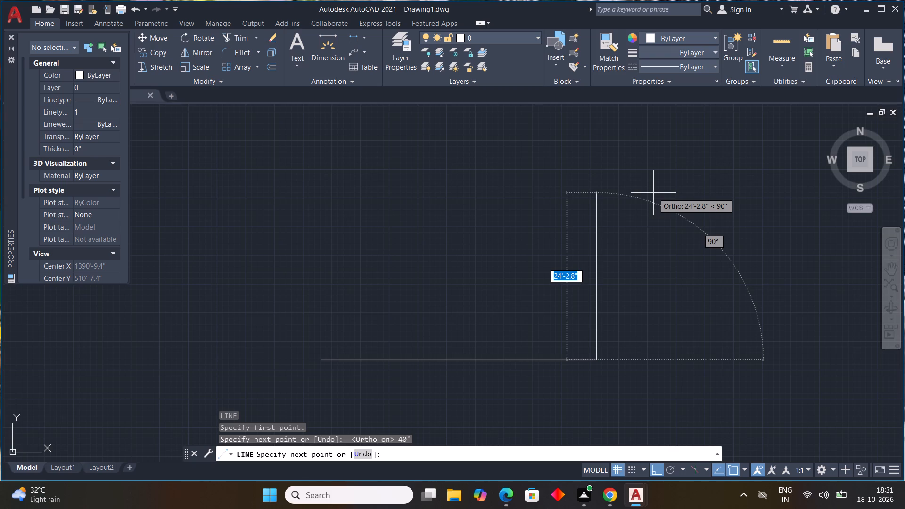
pyautogui.write("60'")
pyautogui.press('Return')
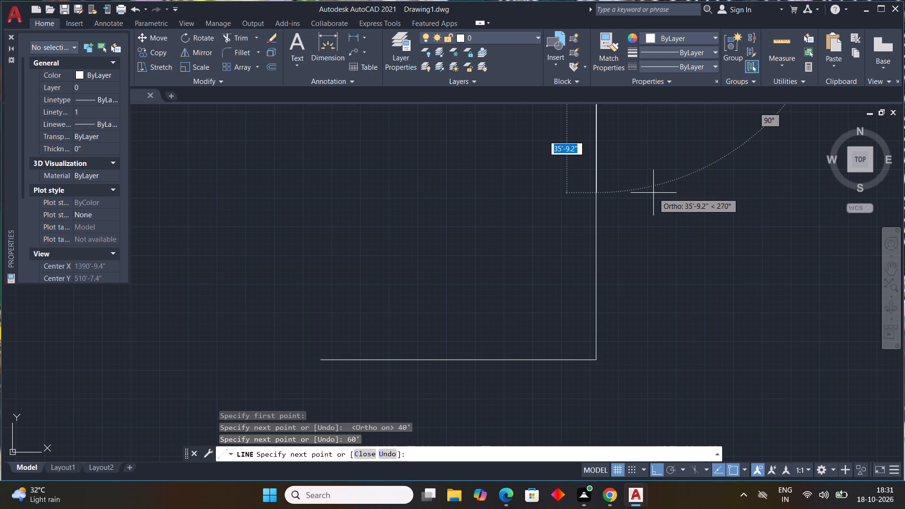
# Continue the outline with a 40' line to the left, and close it down to the base line's starting point.
pyautogui.scroll(-4, 653, 189)
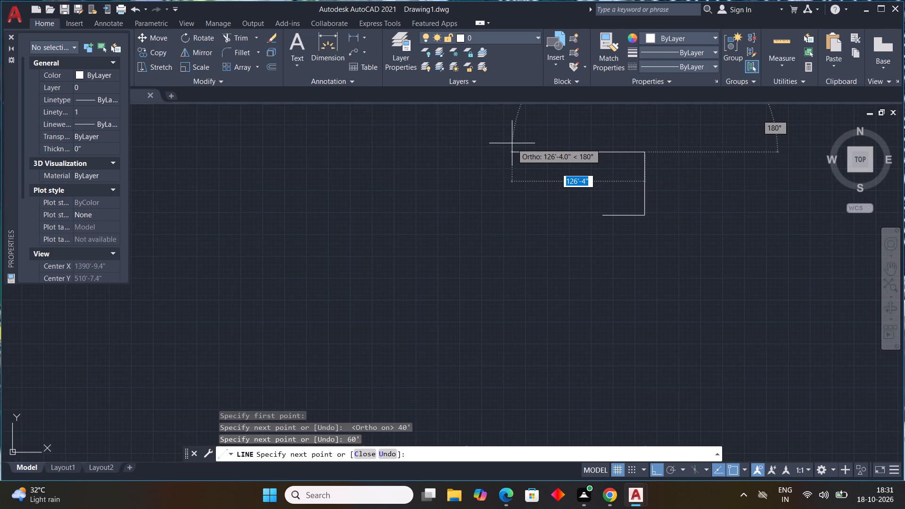
pyautogui.scroll(-2, 512, 143)
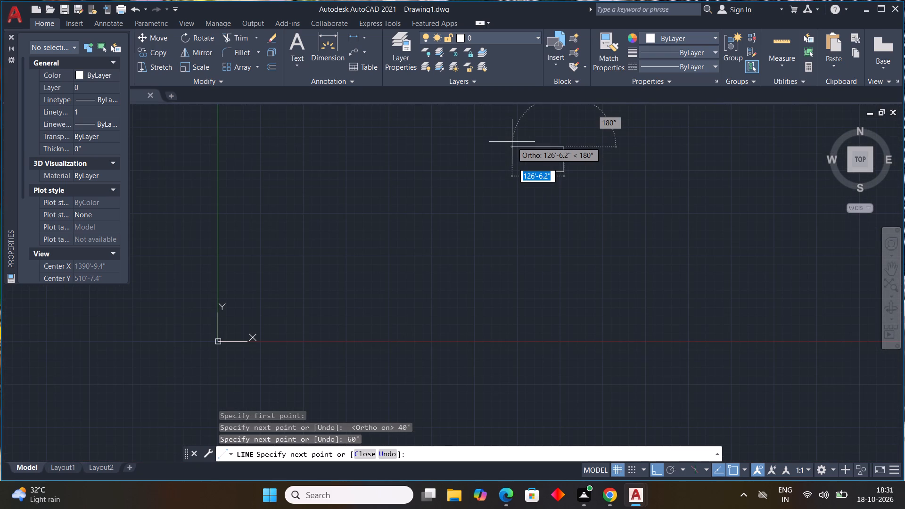
pyautogui.scroll(1, 547, 200)
pyautogui.moveTo(551, 196); pyautogui.dragTo(551, 210, button='middle')
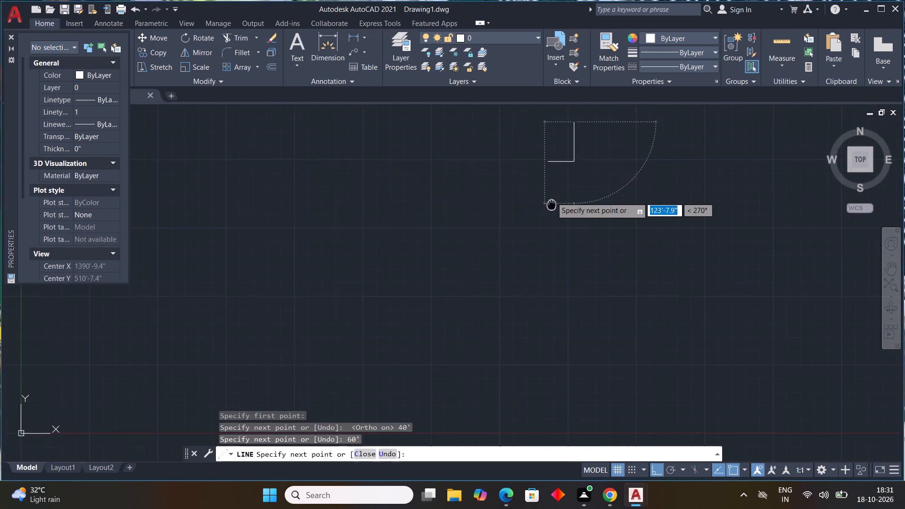
pyautogui.moveTo(551, 210); pyautogui.dragTo(426, 409, button='middle')
pyautogui.write("40'")
pyautogui.press('Return')
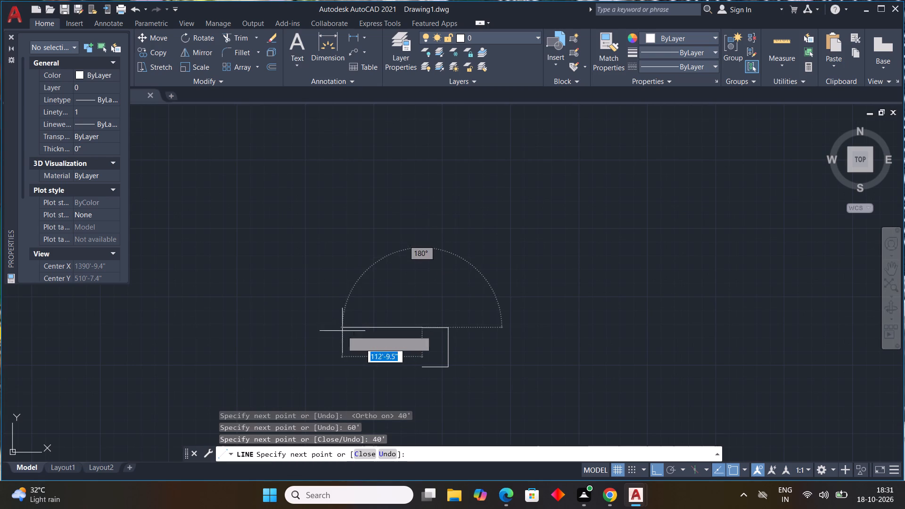
pyautogui.scroll(4, 414, 380)
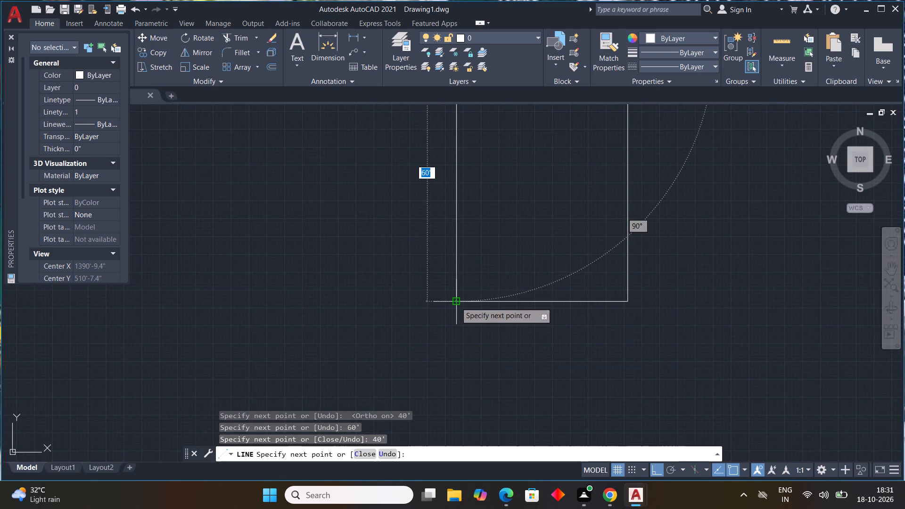
pyautogui.click(456, 302)
pyautogui.press('Escape')
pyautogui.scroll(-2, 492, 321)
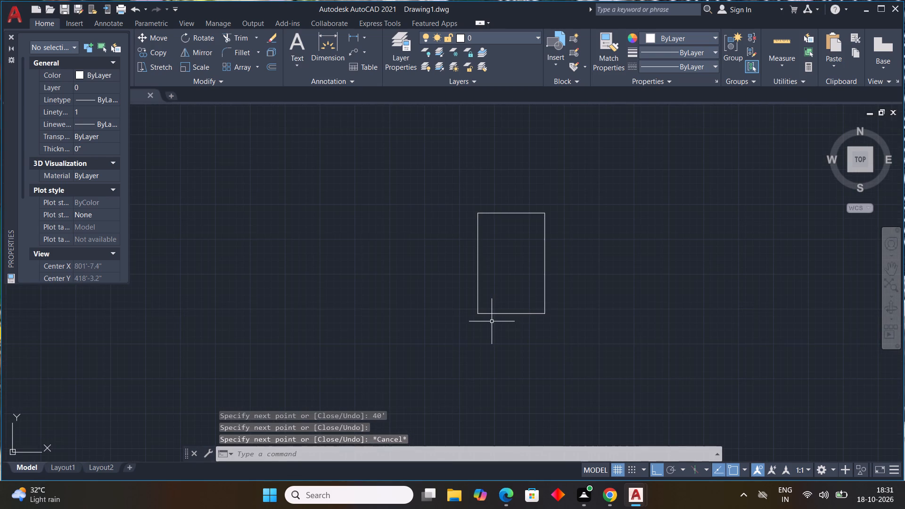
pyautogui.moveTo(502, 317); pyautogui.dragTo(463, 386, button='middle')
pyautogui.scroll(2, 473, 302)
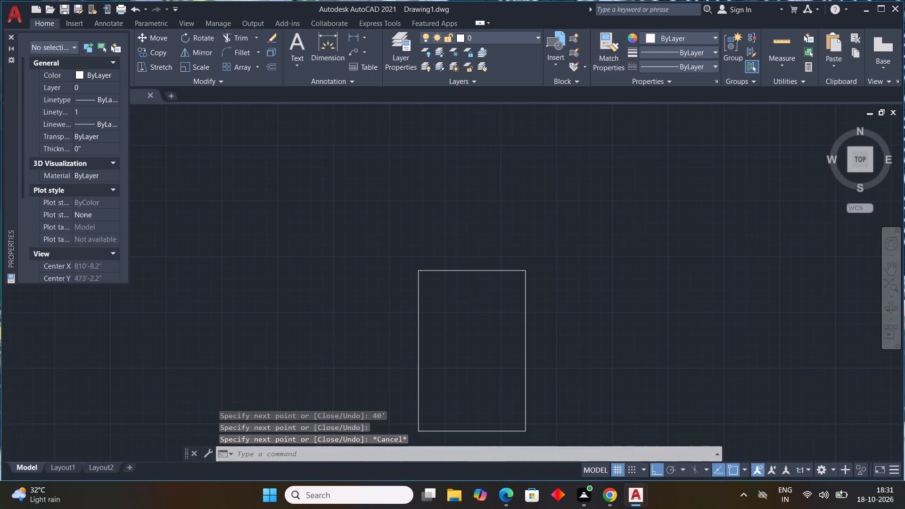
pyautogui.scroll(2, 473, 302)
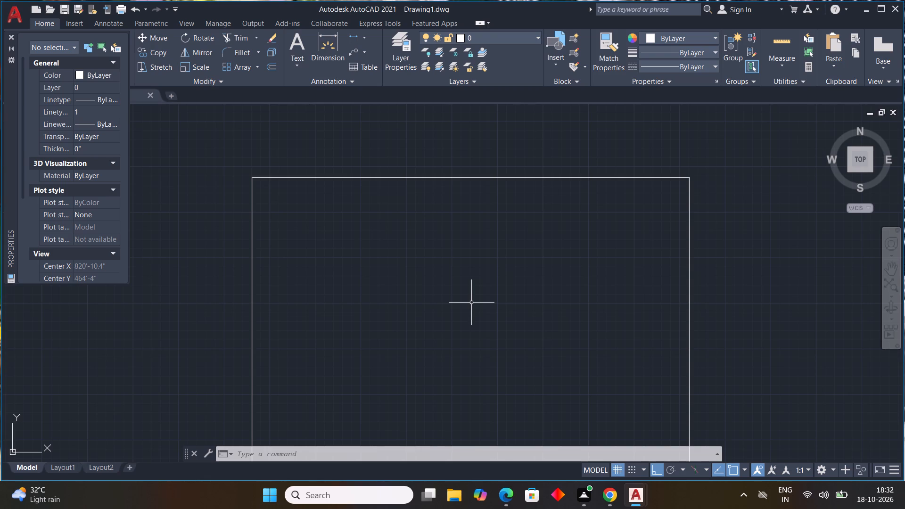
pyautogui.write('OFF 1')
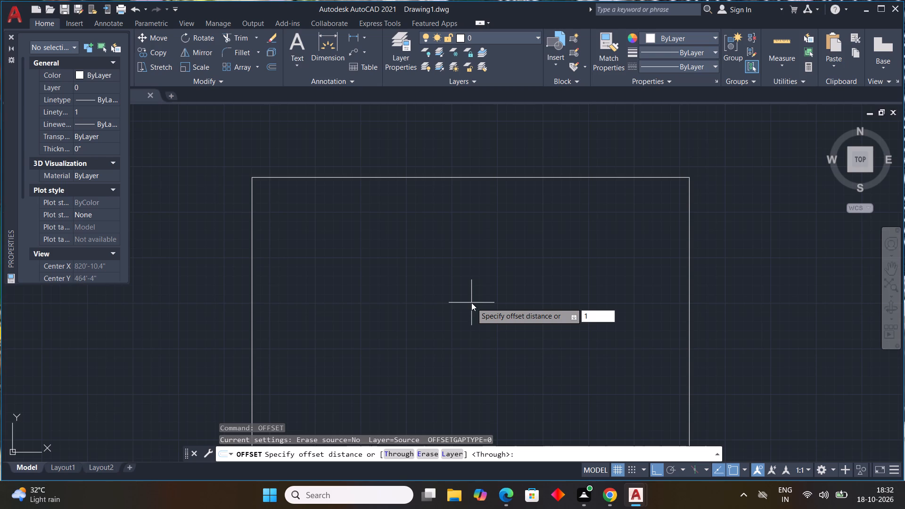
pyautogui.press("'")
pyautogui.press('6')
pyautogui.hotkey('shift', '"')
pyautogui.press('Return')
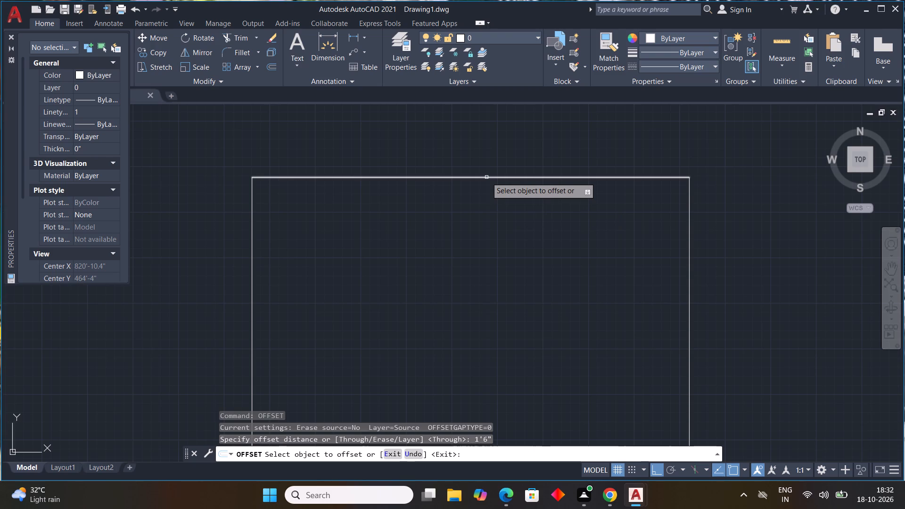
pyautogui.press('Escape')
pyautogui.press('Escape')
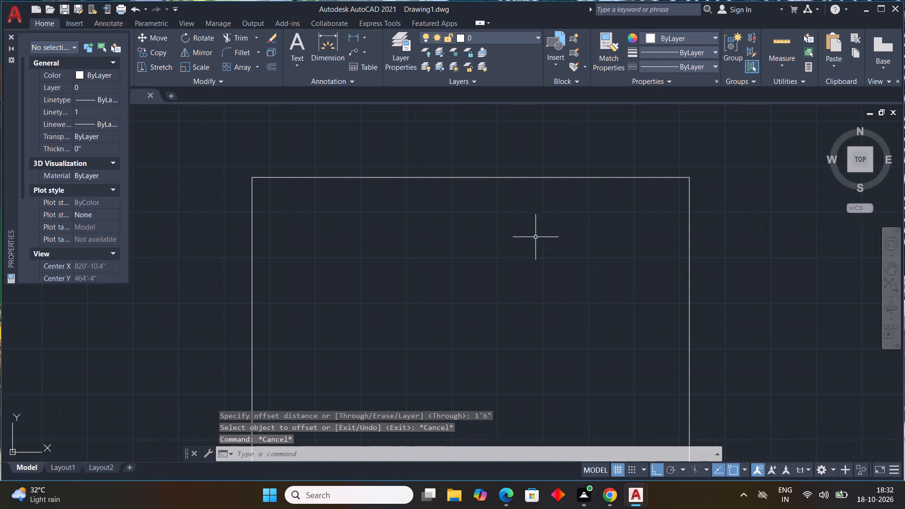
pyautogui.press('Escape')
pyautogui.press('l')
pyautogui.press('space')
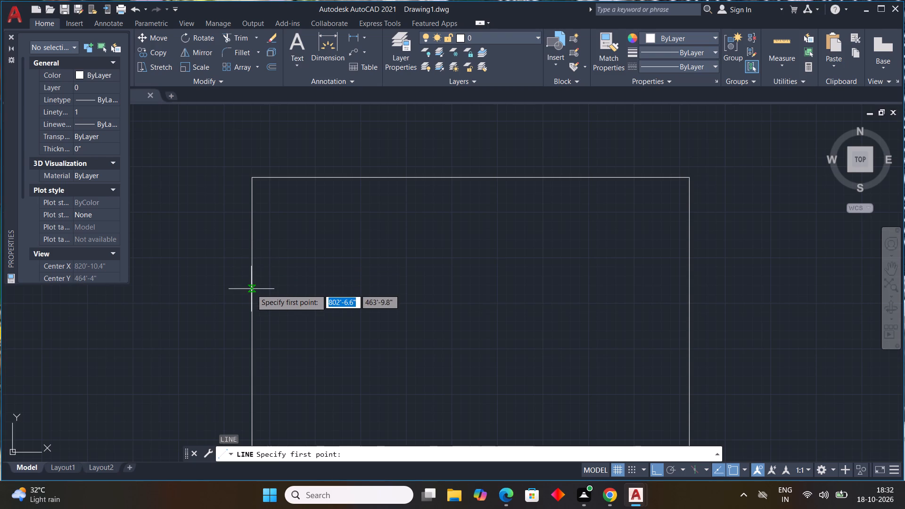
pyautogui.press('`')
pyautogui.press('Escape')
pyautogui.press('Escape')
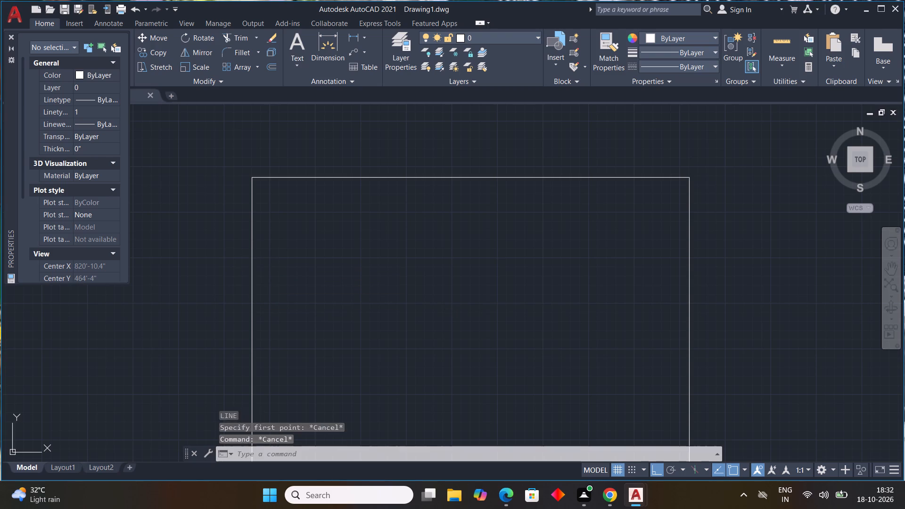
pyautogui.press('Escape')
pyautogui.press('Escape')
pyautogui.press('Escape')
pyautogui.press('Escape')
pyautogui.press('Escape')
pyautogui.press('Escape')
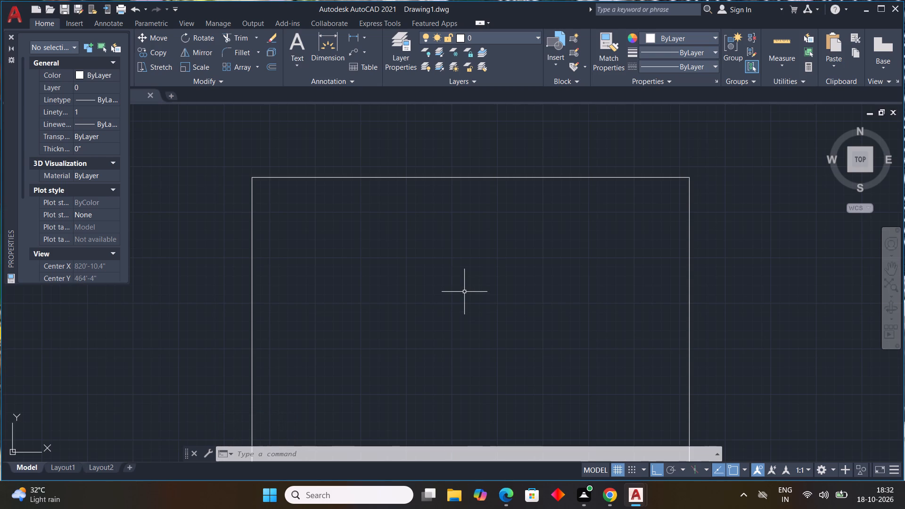
# Draw a freehand rectangle about 34' wide by 47' high inside the 40' by 60' outline.
pyautogui.write('REC')
pyautogui.press('space')
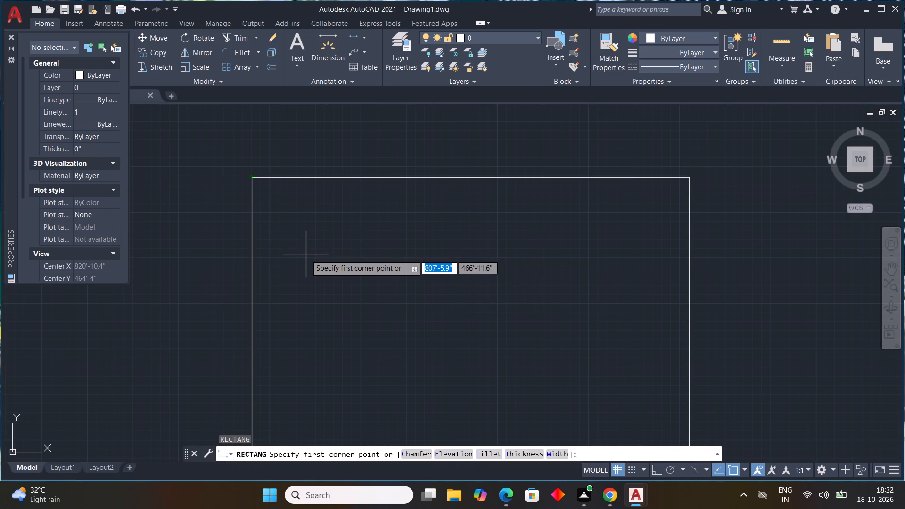
pyautogui.scroll(-2, 306, 254)
pyautogui.moveTo(314, 260); pyautogui.dragTo(314, 222, button='middle')
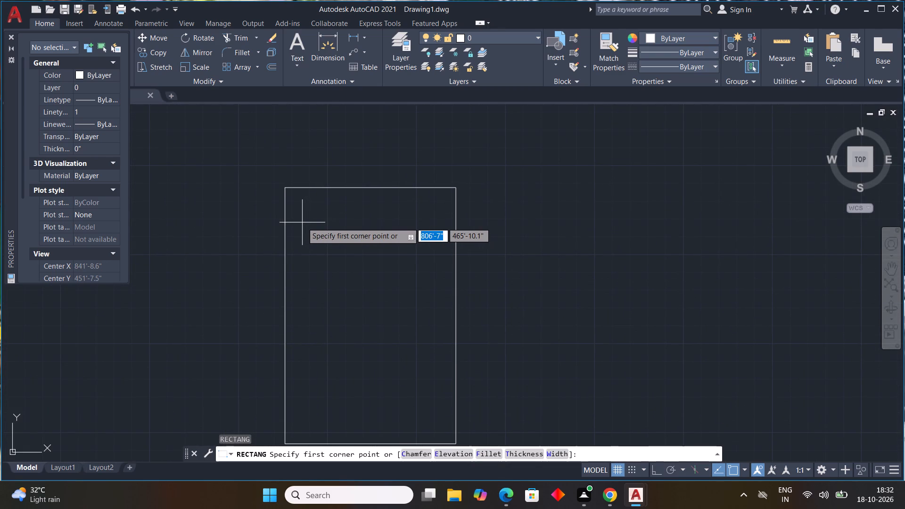
pyautogui.click(303, 222)
pyautogui.scroll(-2, 393, 369)
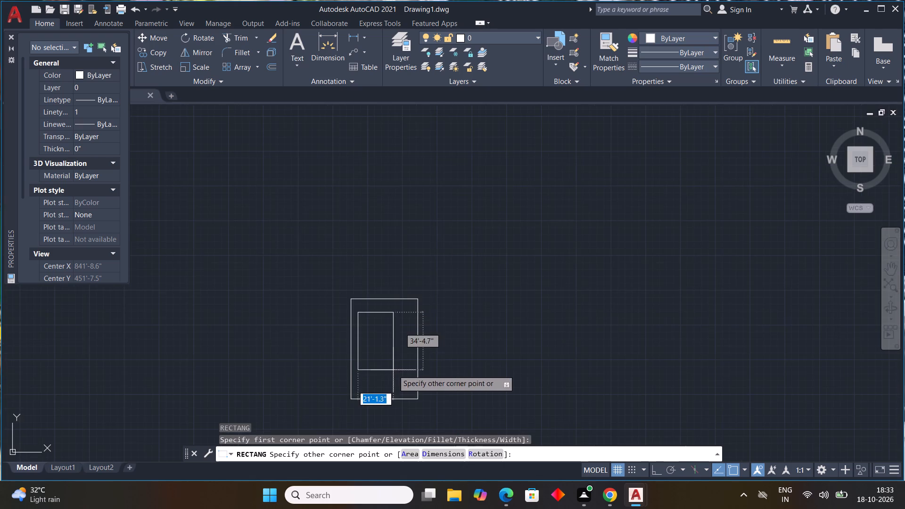
pyautogui.moveTo(395, 365); pyautogui.dragTo(369, 288, button='middle')
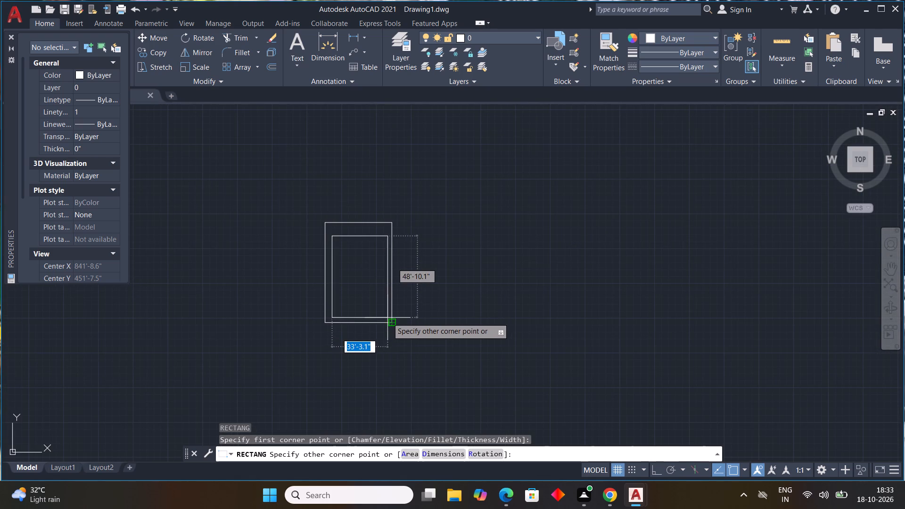
pyautogui.scroll(1, 388, 318)
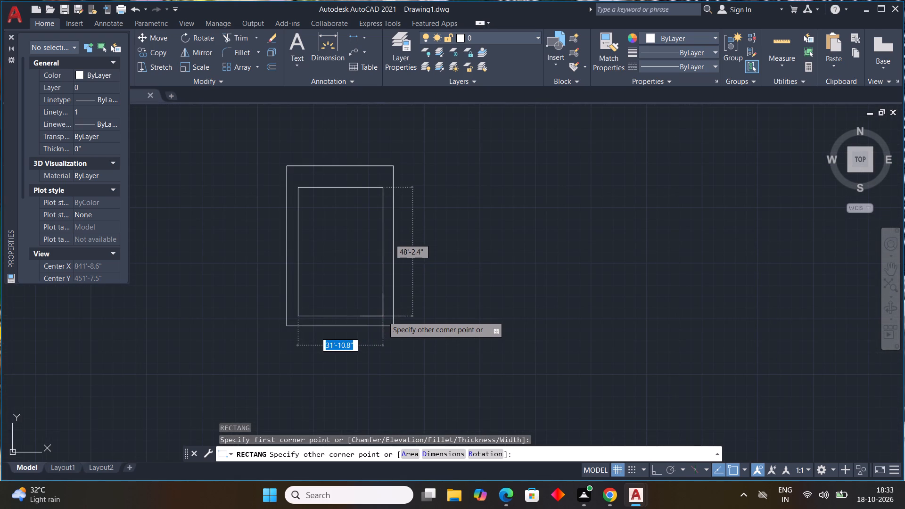
pyautogui.scroll(1, 383, 316)
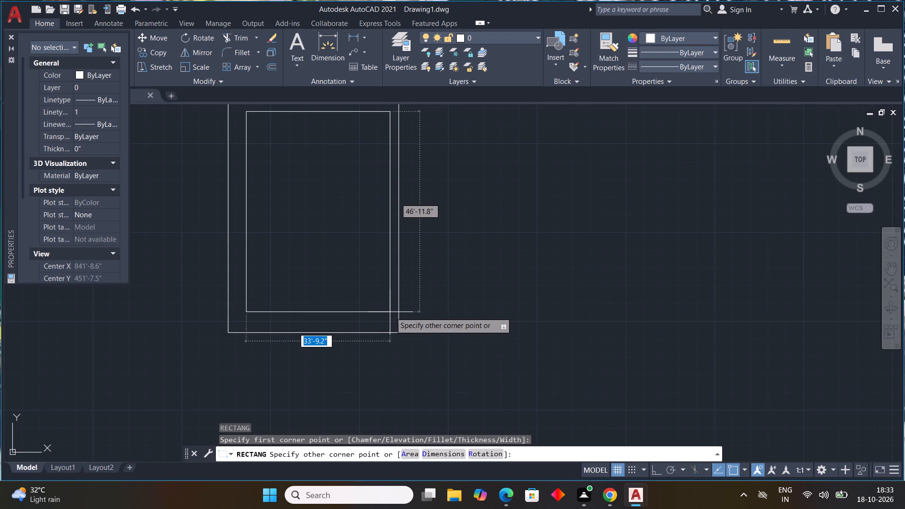
pyautogui.click(391, 312)
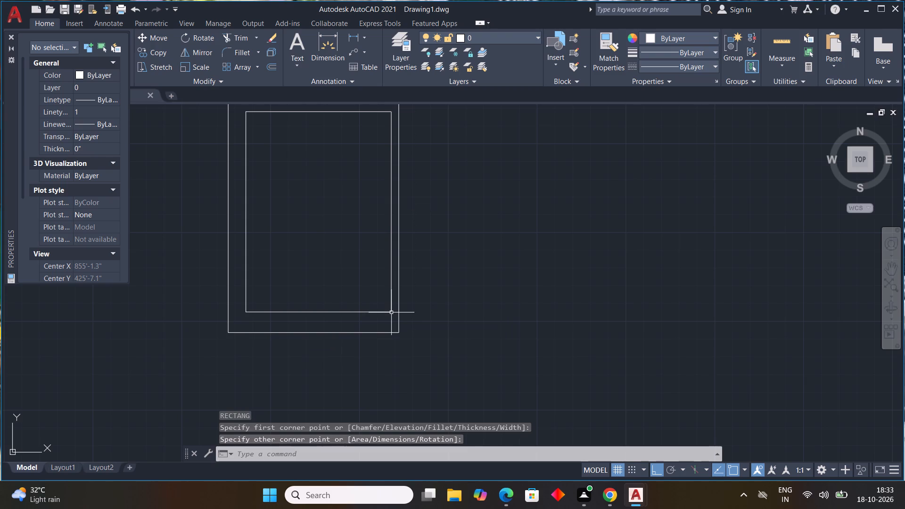
pyautogui.press('Escape')
# Move the inner rectangle slightly to the left, leaving a gap to both vertical sides of the outline.
pyautogui.scroll(-2, 453, 313)
pyautogui.moveTo(453, 313); pyautogui.dragTo(441, 304, button='middle')
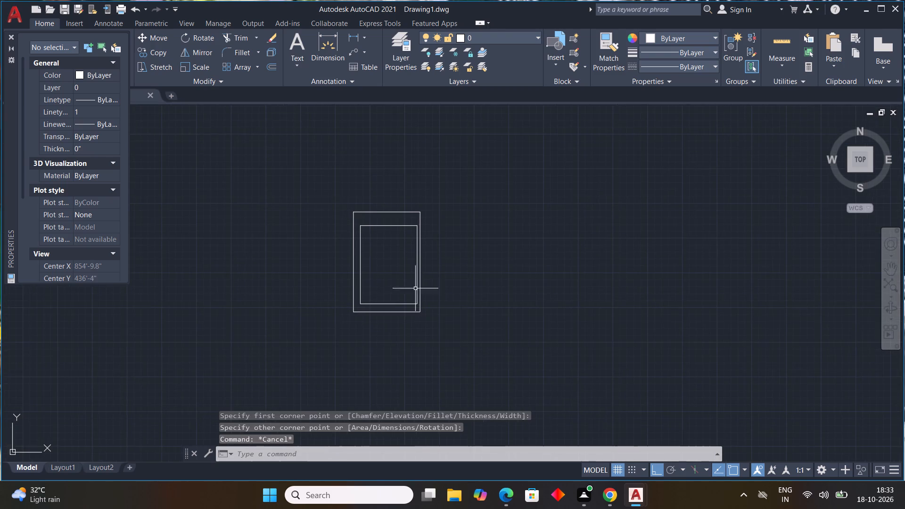
pyautogui.scroll(3, 410, 284)
pyautogui.scroll(-2, 410, 284)
pyautogui.scroll(1, 410, 283)
pyautogui.moveTo(410, 282); pyautogui.dragTo(442, 265, button='middle')
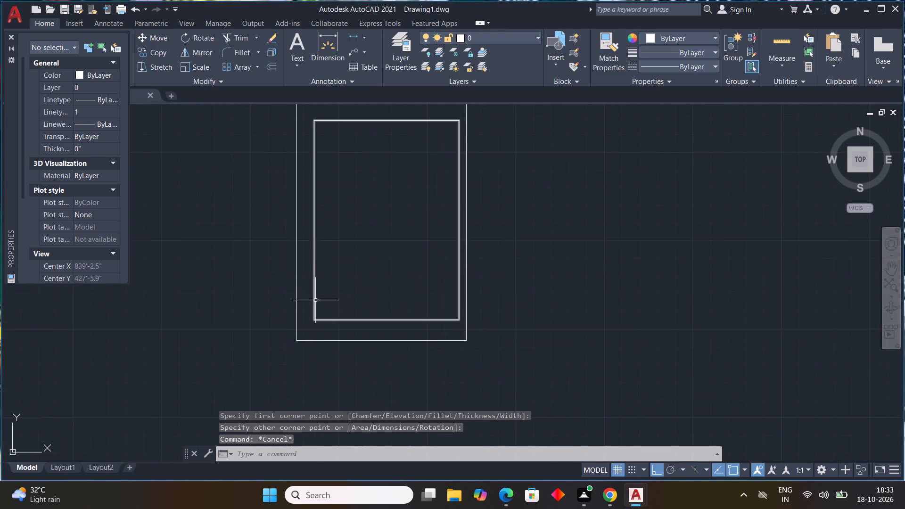
pyautogui.click(313, 318)
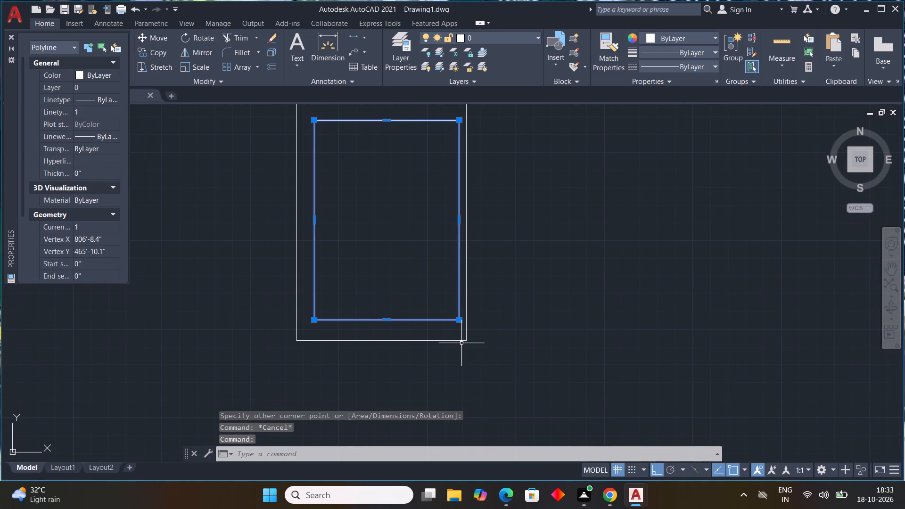
pyautogui.press('m')
pyautogui.press('space')
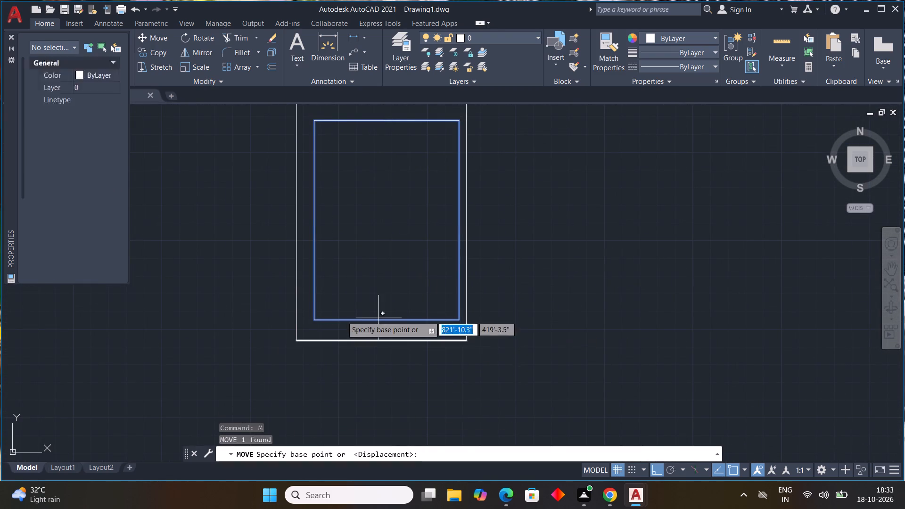
pyautogui.scroll(3, 298, 315)
pyautogui.click(362, 333)
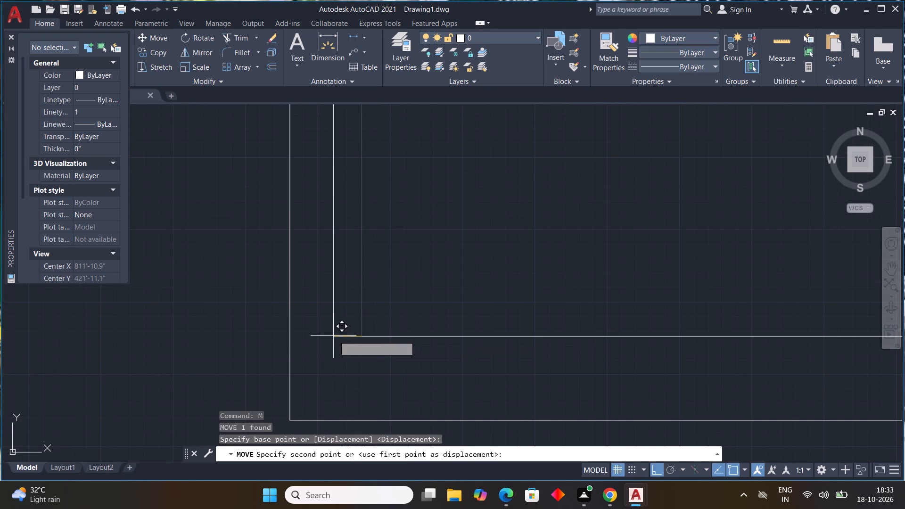
pyautogui.click(335, 336)
pyautogui.scroll(-3, 346, 346)
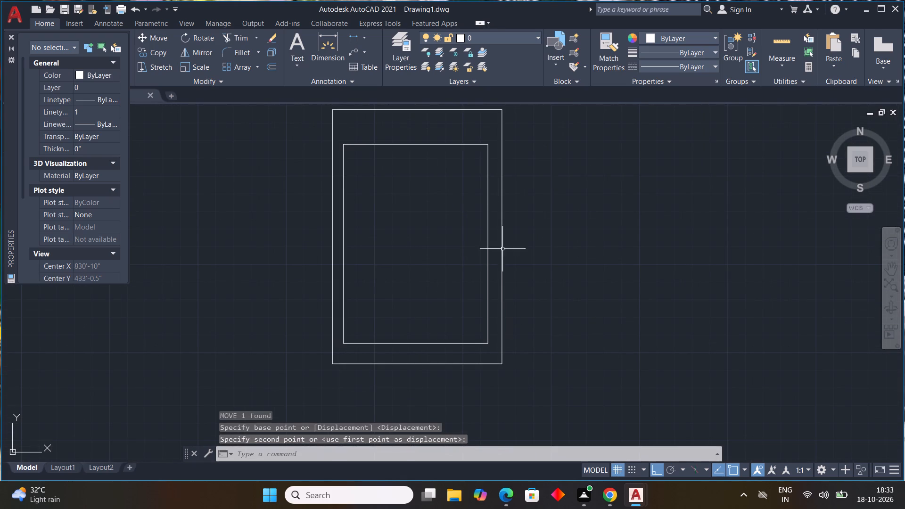
pyautogui.press('Escape')
pyautogui.press('Escape')
pyautogui.press('Escape')
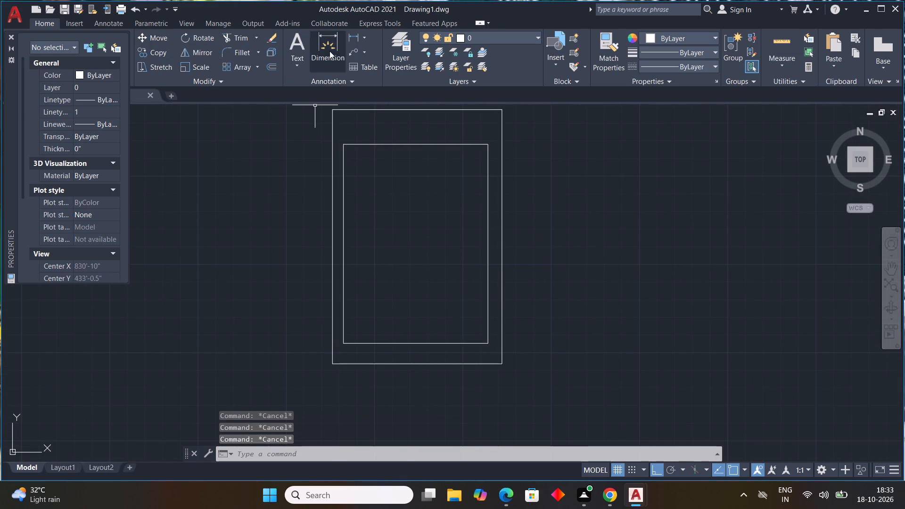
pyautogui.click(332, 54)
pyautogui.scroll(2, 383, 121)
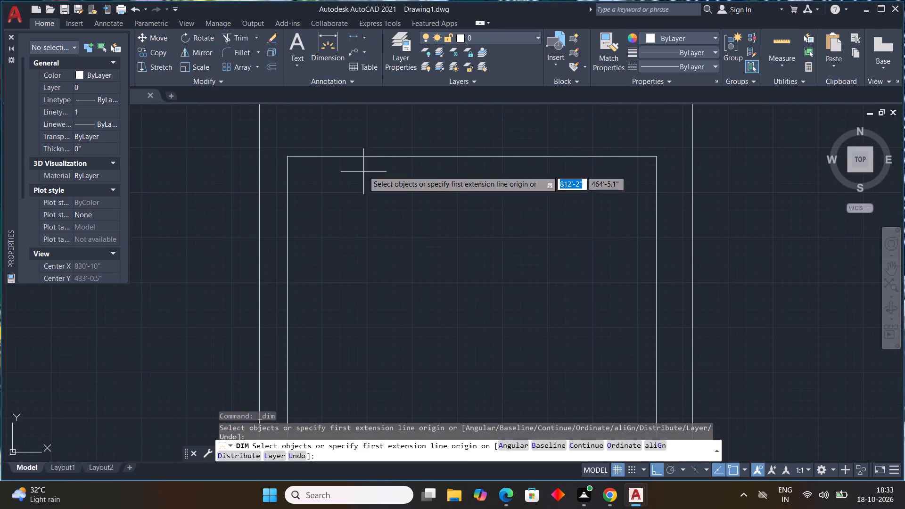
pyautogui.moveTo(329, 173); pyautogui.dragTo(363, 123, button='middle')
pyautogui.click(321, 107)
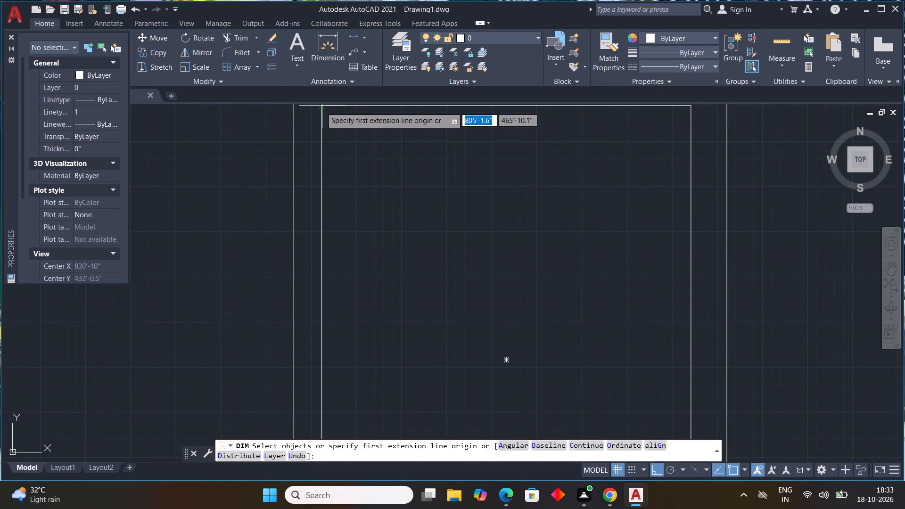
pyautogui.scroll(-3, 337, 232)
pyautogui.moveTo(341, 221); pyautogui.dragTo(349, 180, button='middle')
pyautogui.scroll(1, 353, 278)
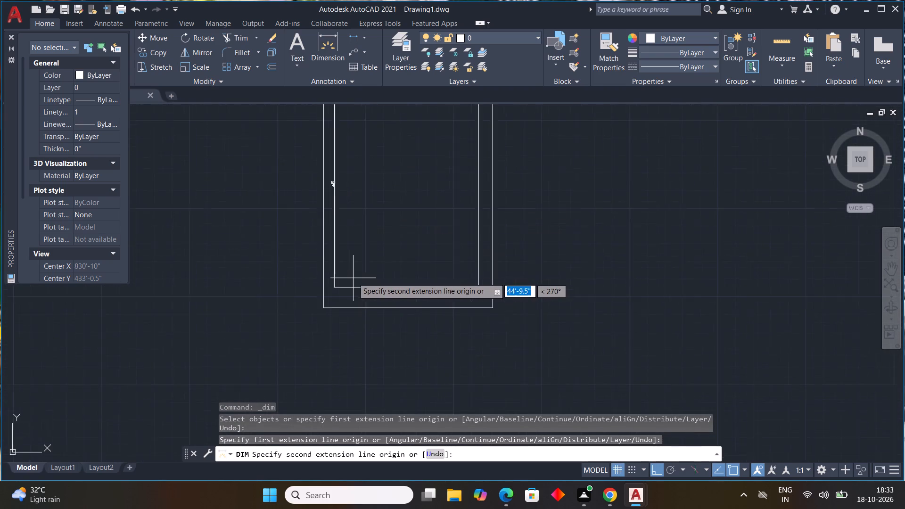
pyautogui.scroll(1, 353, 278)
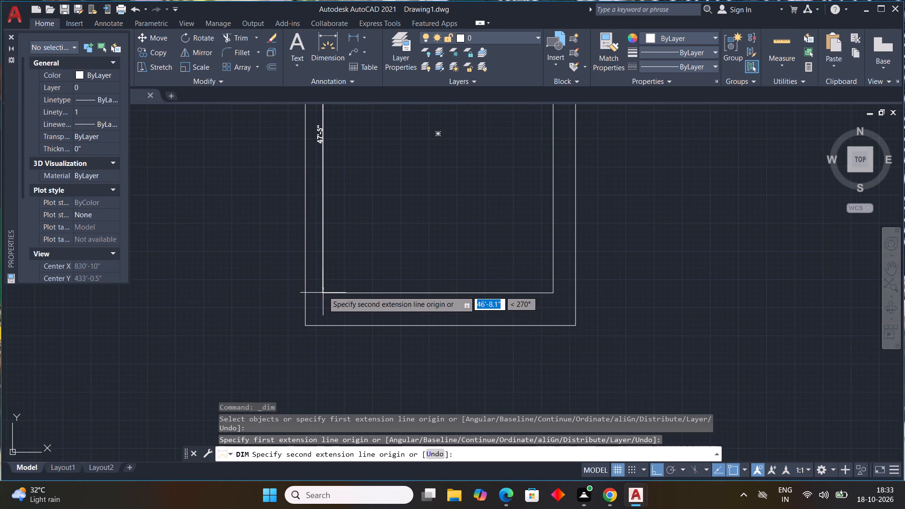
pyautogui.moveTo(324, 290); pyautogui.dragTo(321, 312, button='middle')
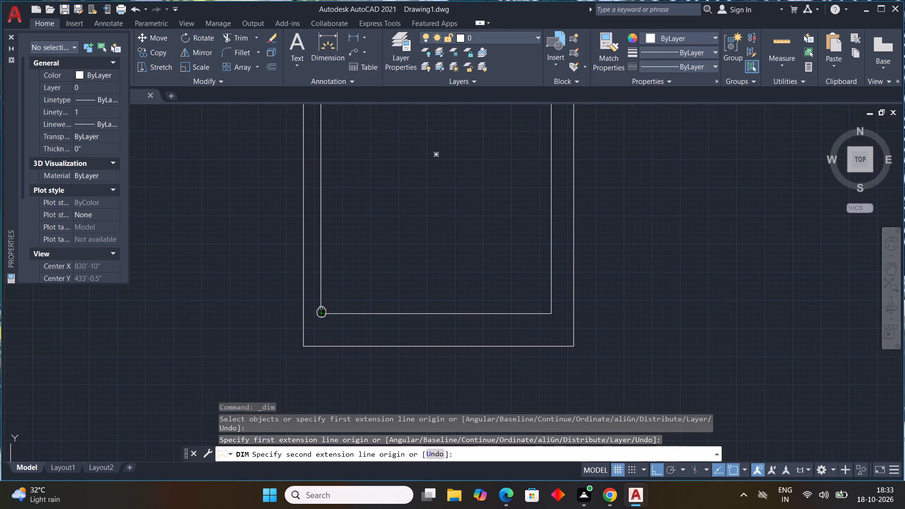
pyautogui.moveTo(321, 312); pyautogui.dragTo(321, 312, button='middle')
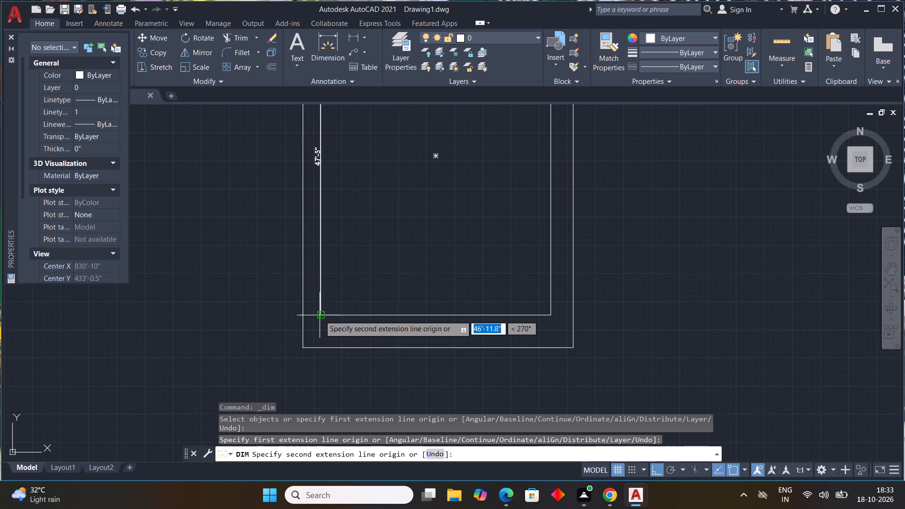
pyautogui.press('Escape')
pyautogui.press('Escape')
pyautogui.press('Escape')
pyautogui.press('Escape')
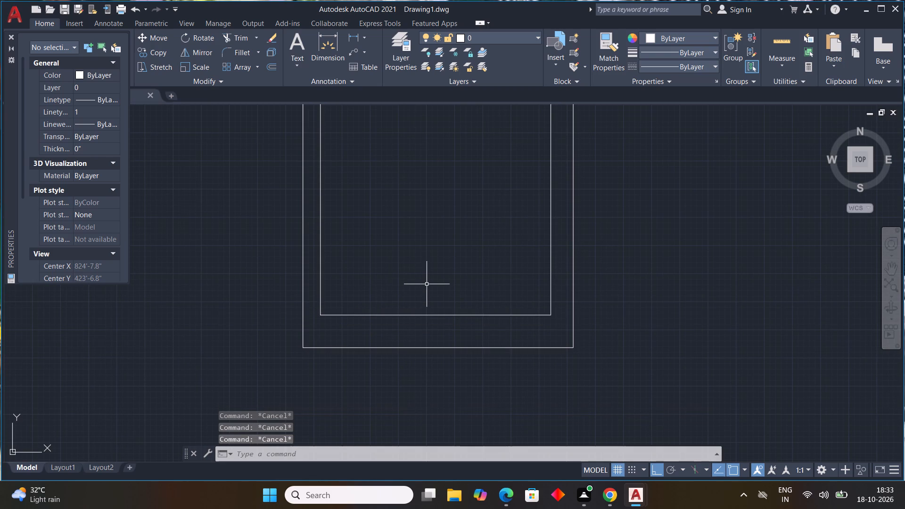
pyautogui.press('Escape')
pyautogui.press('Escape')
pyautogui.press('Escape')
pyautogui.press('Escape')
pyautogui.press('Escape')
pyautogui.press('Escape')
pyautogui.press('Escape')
# Offset the inner rectangle 9" inward to form the wall thickness.
pyautogui.scroll(-2, 421, 269)
pyautogui.moveTo(421, 269); pyautogui.dragTo(372, 364, button='middle')
pyautogui.scroll(3, 365, 282)
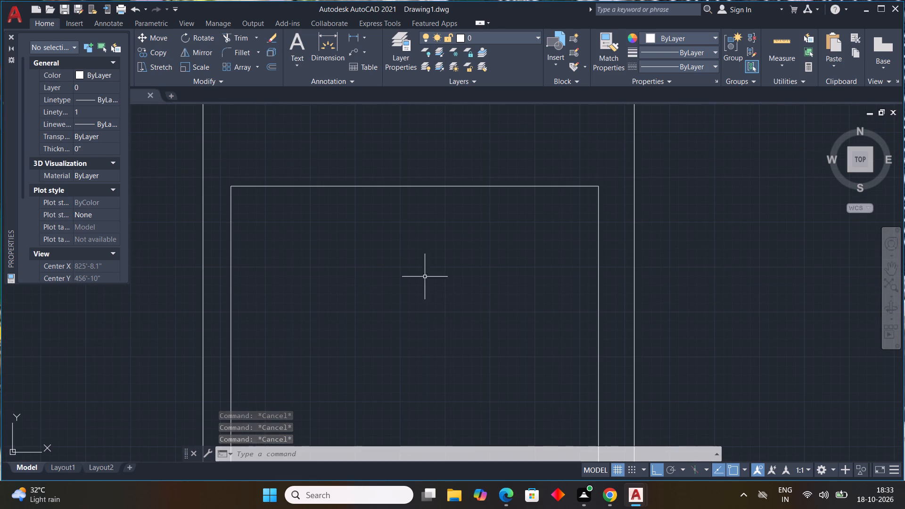
pyautogui.scroll(-2, 449, 270)
pyautogui.write('OFF')
pyautogui.press('space')
pyautogui.write('9"')
pyautogui.press('Return')
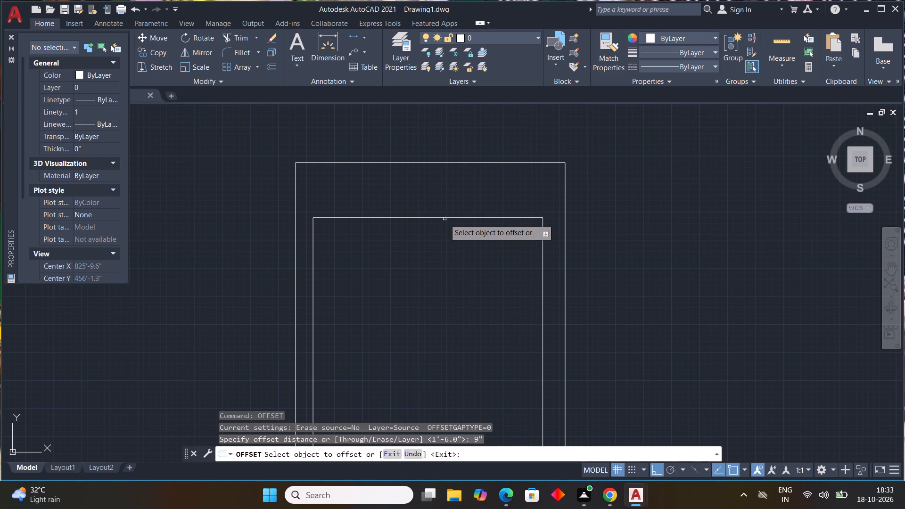
pyautogui.click(445, 217)
pyautogui.click(445, 225)
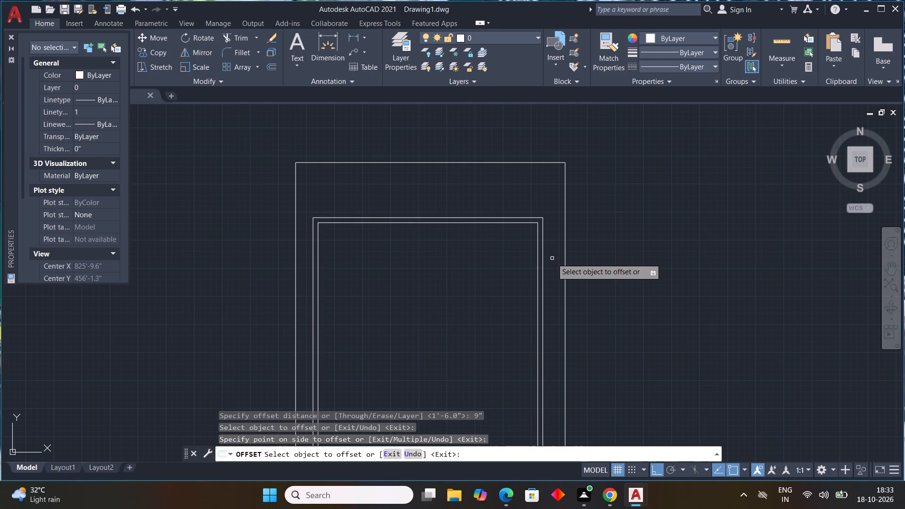
pyautogui.press('Escape')
pyautogui.press('Escape')
pyautogui.press('Escape')
pyautogui.press('Escape')
pyautogui.press('Escape')
pyautogui.press('Escape')
pyautogui.press('Escape')
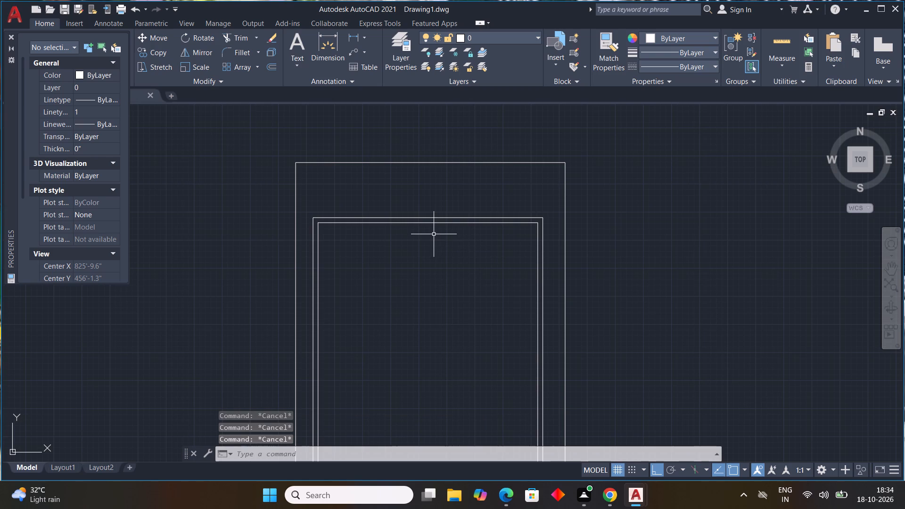
# Draw a horizontal line across the building rectangle near its upper end, from its outer left edge to its outer right edge.
pyautogui.write('L')
pyautogui.press('space')
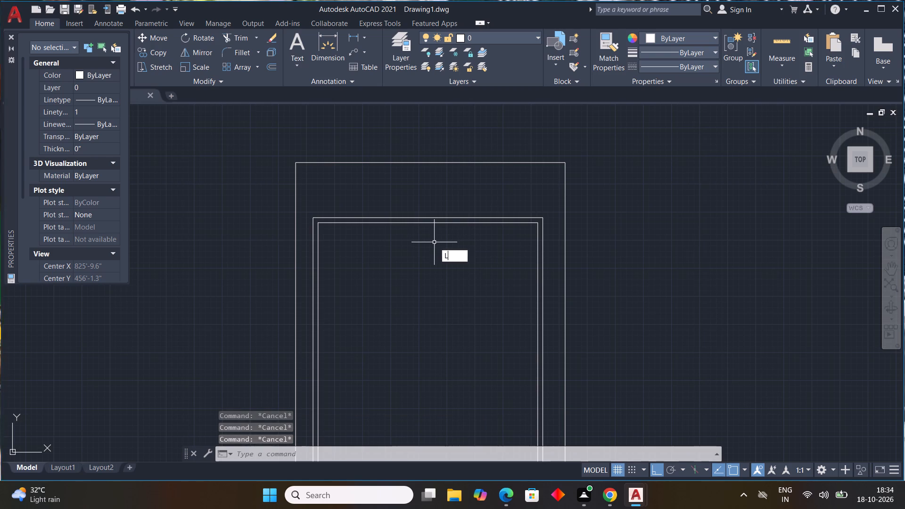
pyautogui.scroll(2, 316, 257)
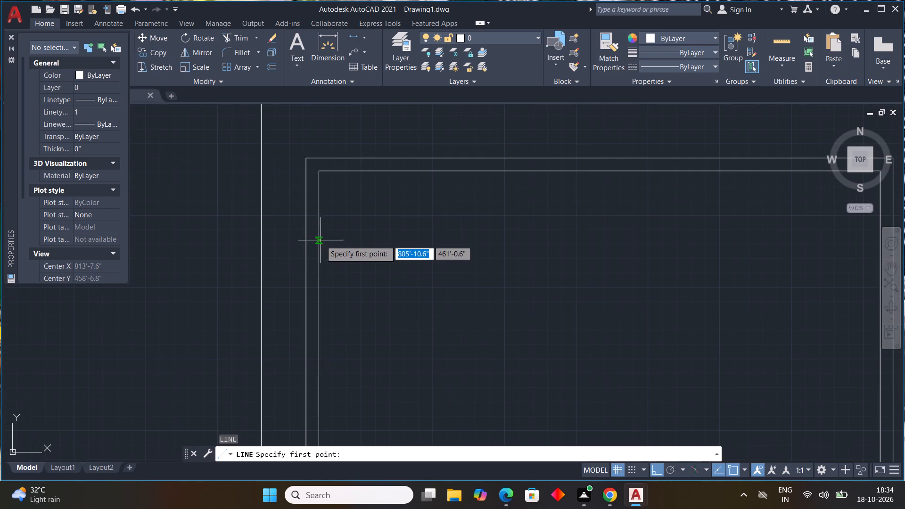
pyautogui.scroll(-2, 345, 237)
pyautogui.moveTo(353, 237); pyautogui.dragTo(300, 197, button='middle')
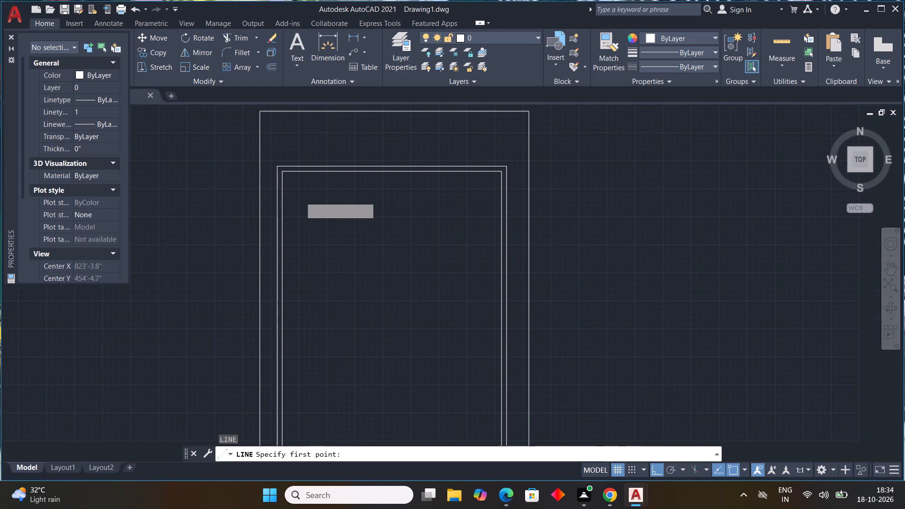
pyautogui.scroll(1, 276, 213)
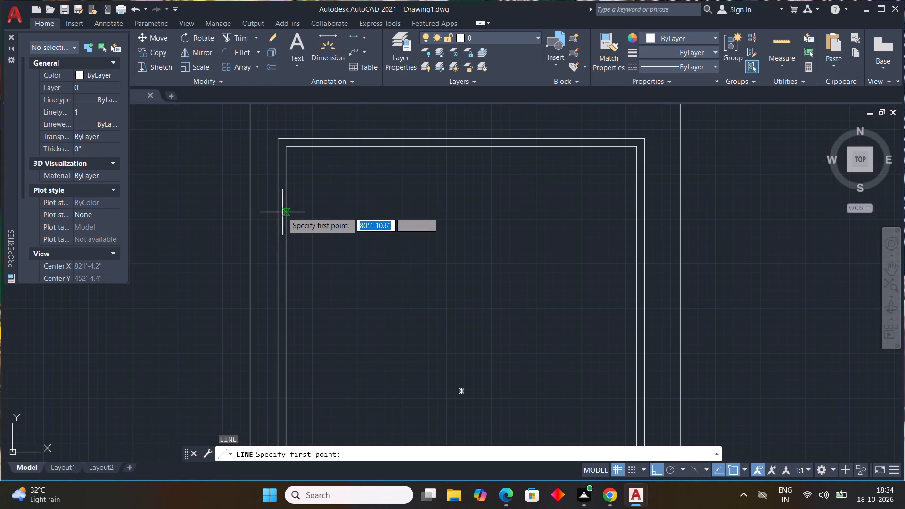
pyautogui.click(280, 211)
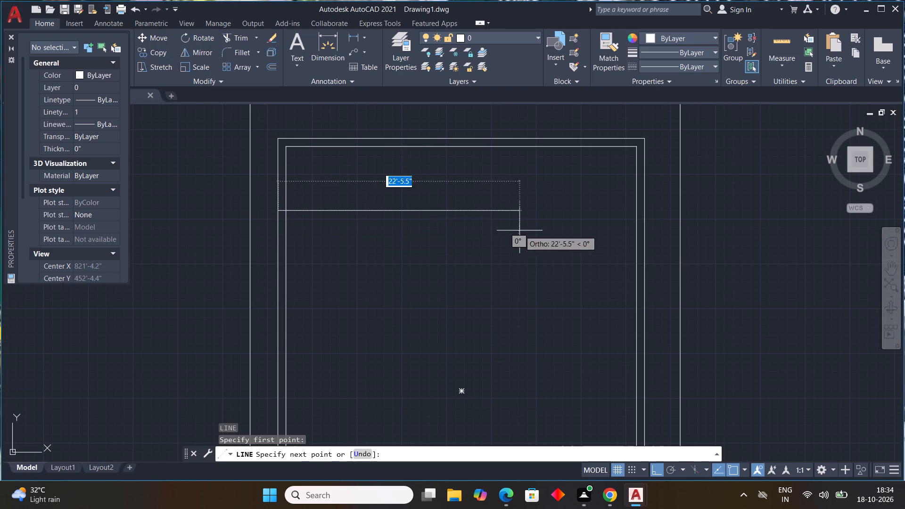
pyautogui.click(643, 212)
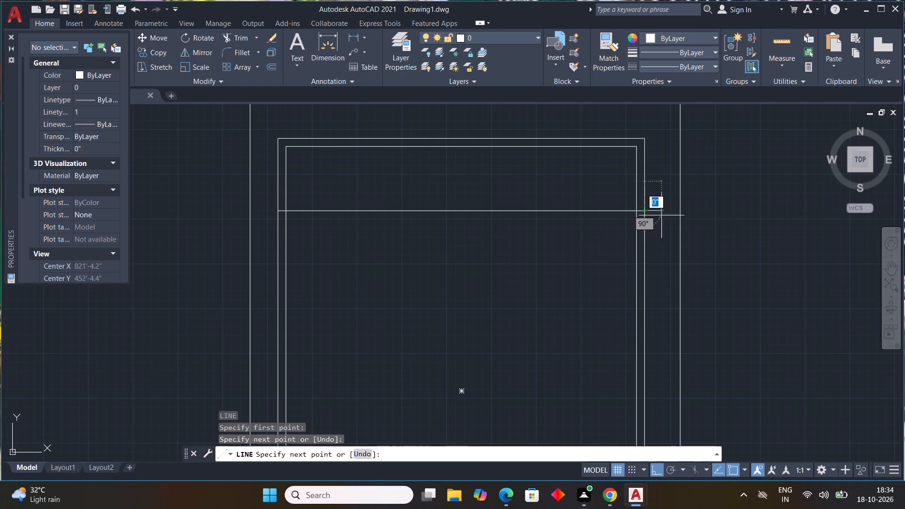
pyautogui.press('Escape')
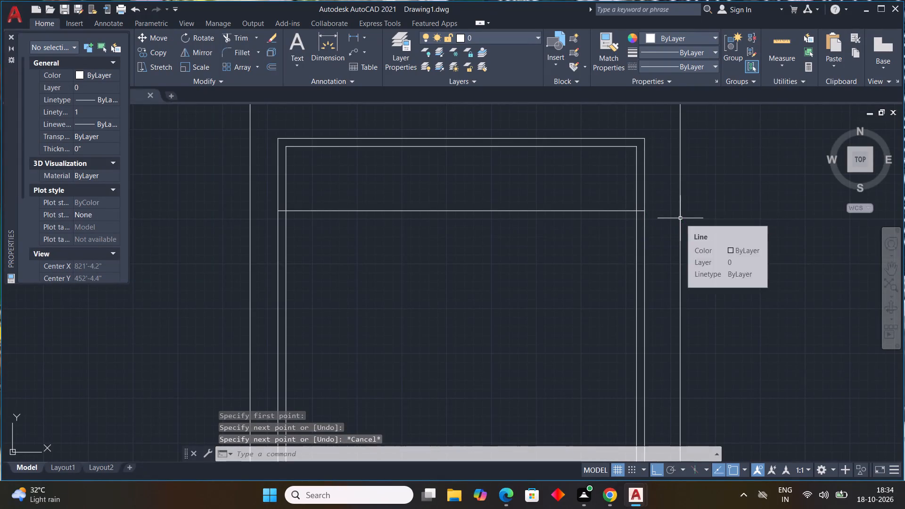
# Trim away the inner wall line's right, top and left parts above the new horizontal line.
pyautogui.write('TR')
pyautogui.press('space')
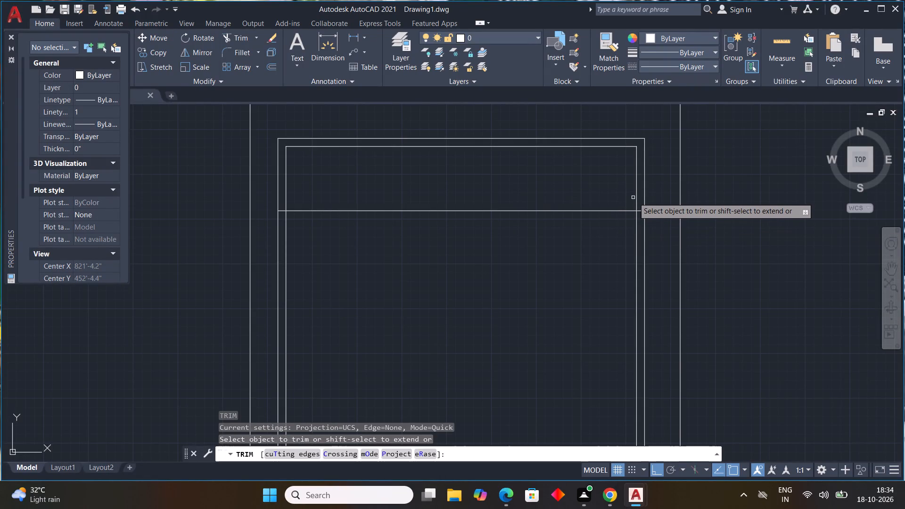
pyautogui.click(635, 197)
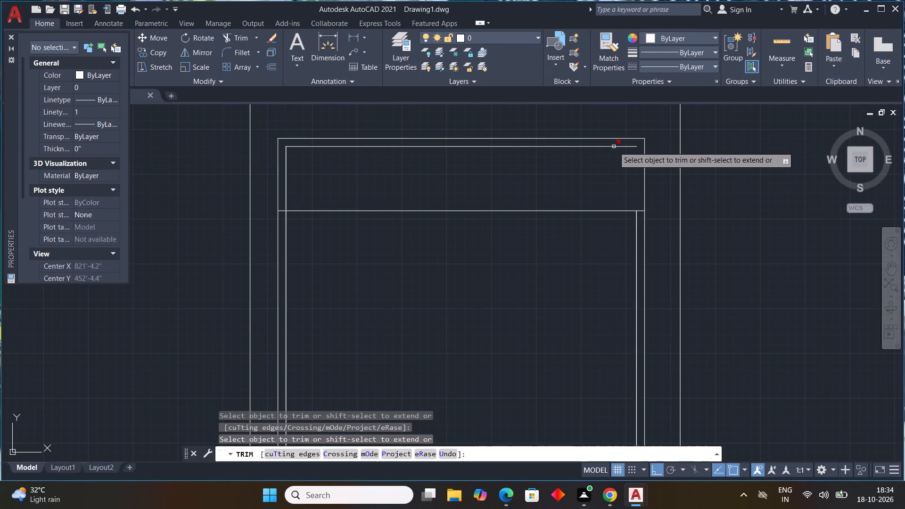
pyautogui.click(614, 148)
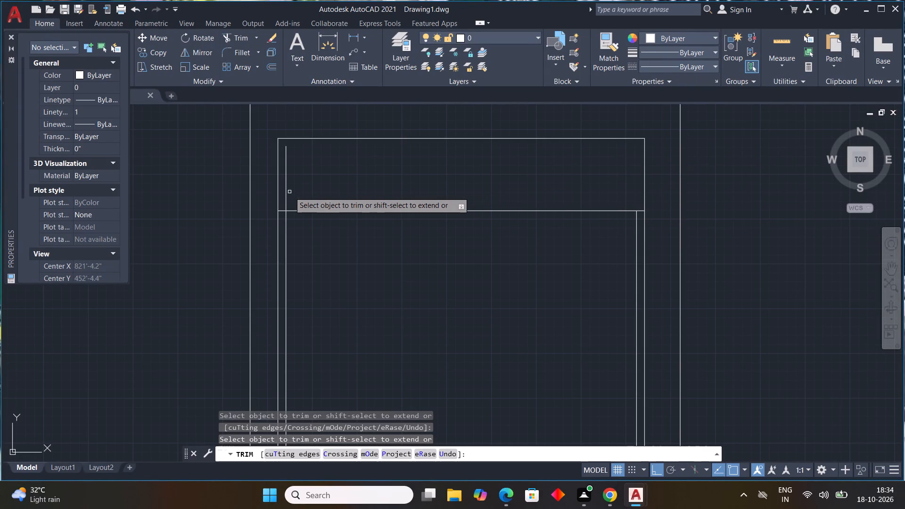
pyautogui.click(285, 194)
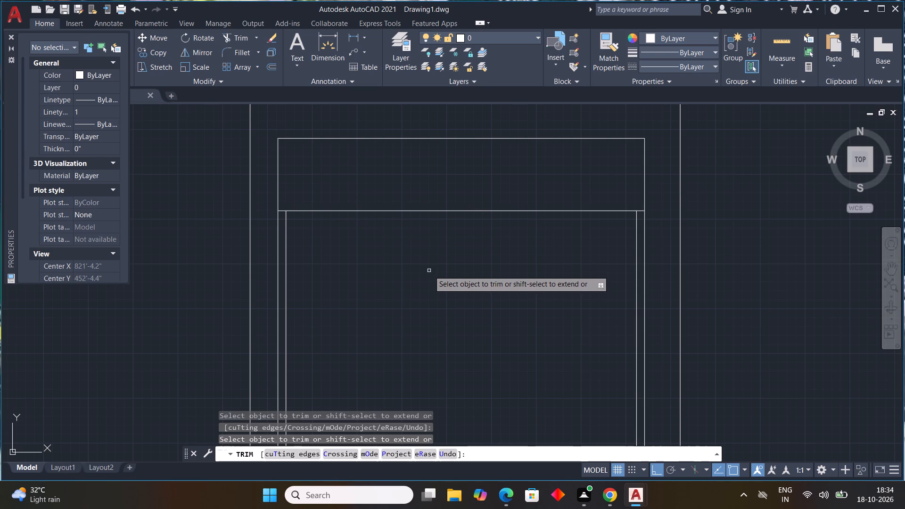
pyautogui.press('Escape')
pyautogui.press('Escape')
pyautogui.press('Escape')
# Trim off the building rectangle's right edge above the horizontal line.
pyautogui.scroll(-3, 429, 271)
pyautogui.moveTo(452, 287); pyautogui.dragTo(442, 262, button='middle')
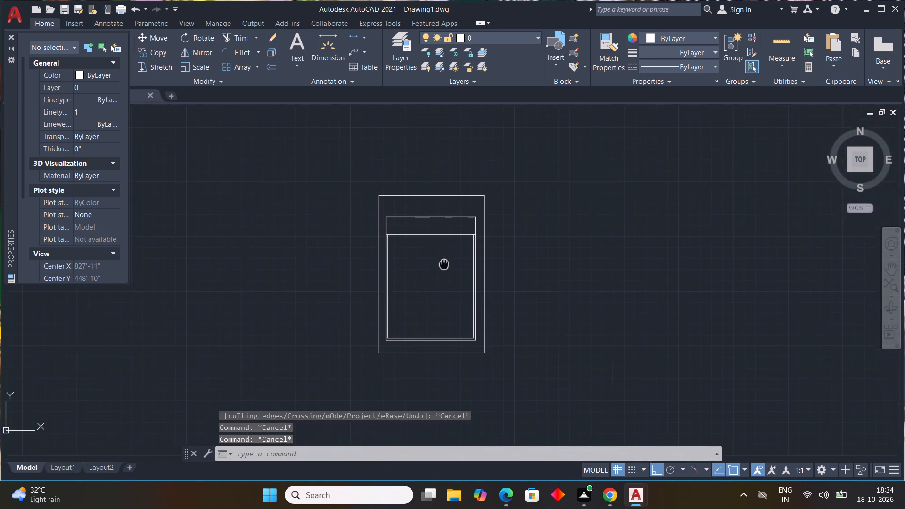
pyautogui.moveTo(442, 262); pyautogui.dragTo(431, 254, button='middle')
pyautogui.scroll(3, 469, 218)
pyautogui.write('TR')
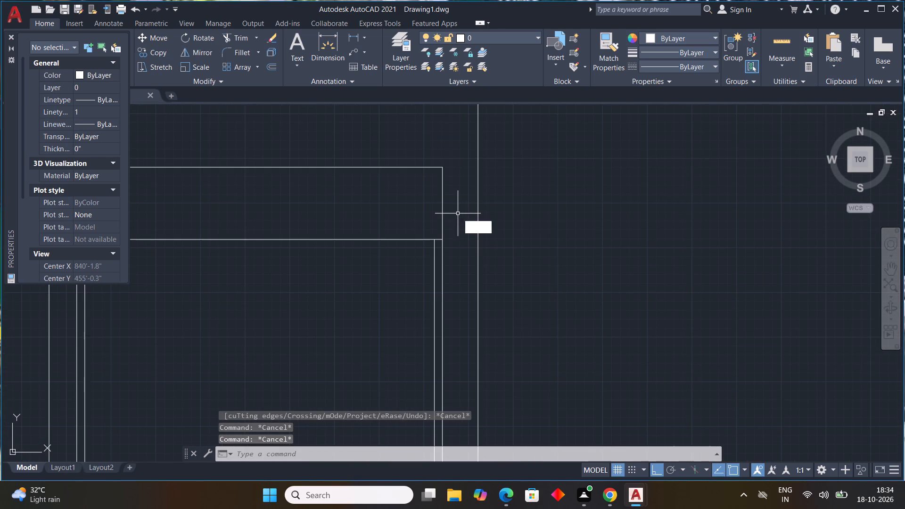
pyautogui.press('space')
pyautogui.moveTo(420, 208); pyautogui.dragTo(442, 210)
pyautogui.moveTo(449, 209); pyautogui.dragTo(429, 214)
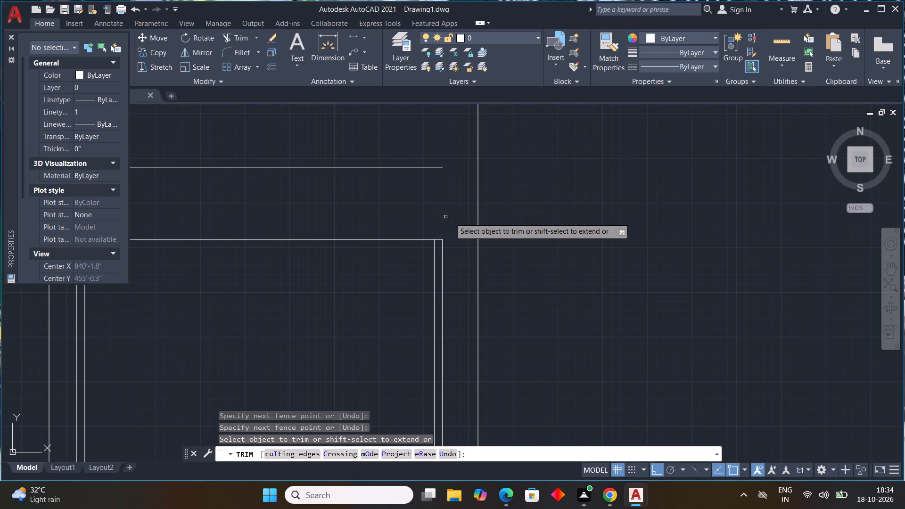
pyautogui.press('Escape')
# Redraw the upper right edge as a separate vertical line from the top corner down to the horizontal line.
pyautogui.write('L')
pyautogui.press('space')
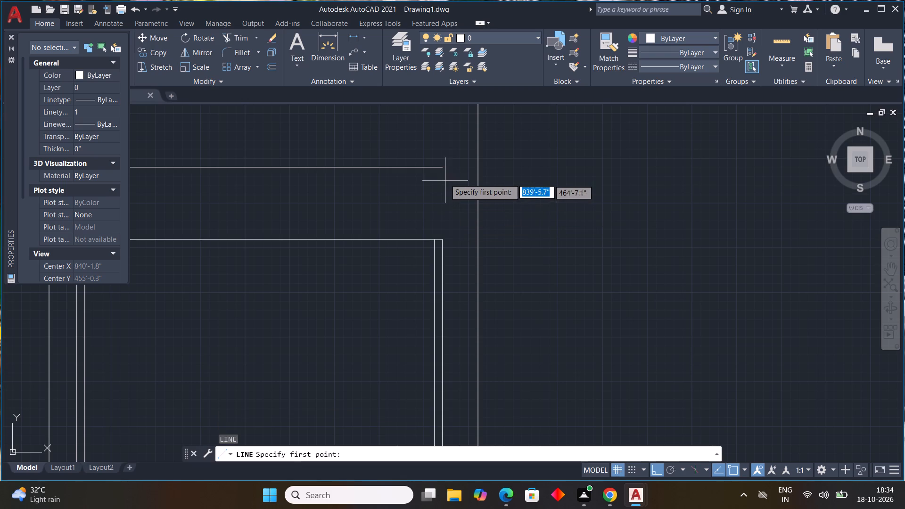
pyautogui.click(443, 171)
pyautogui.click(444, 240)
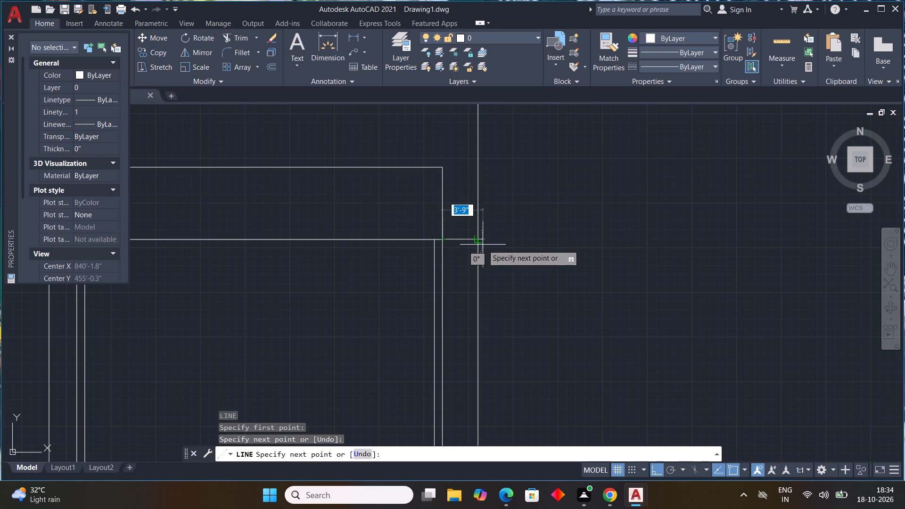
pyautogui.press('Escape')
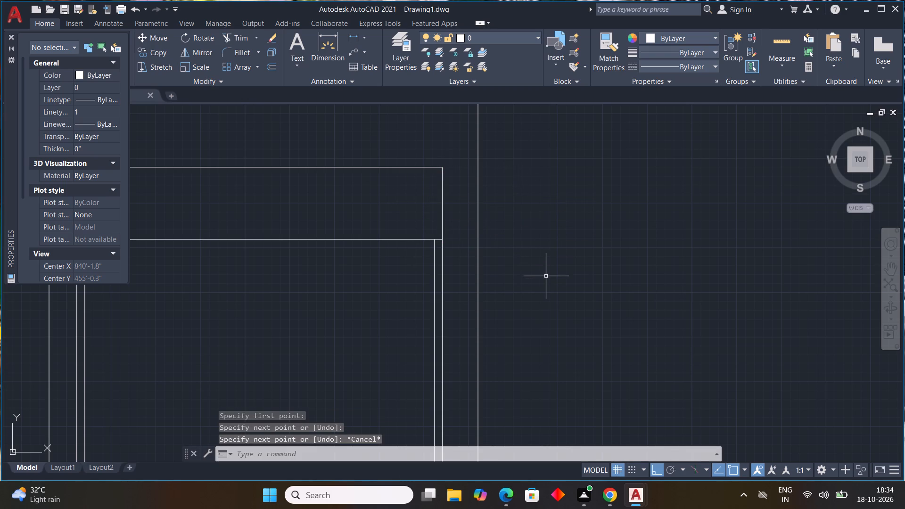
# Offset the separate upper right edge line 3' inward, to the left.
pyautogui.write('OFF')
pyautogui.press('space')
pyautogui.write("3'")
pyautogui.press('Return')
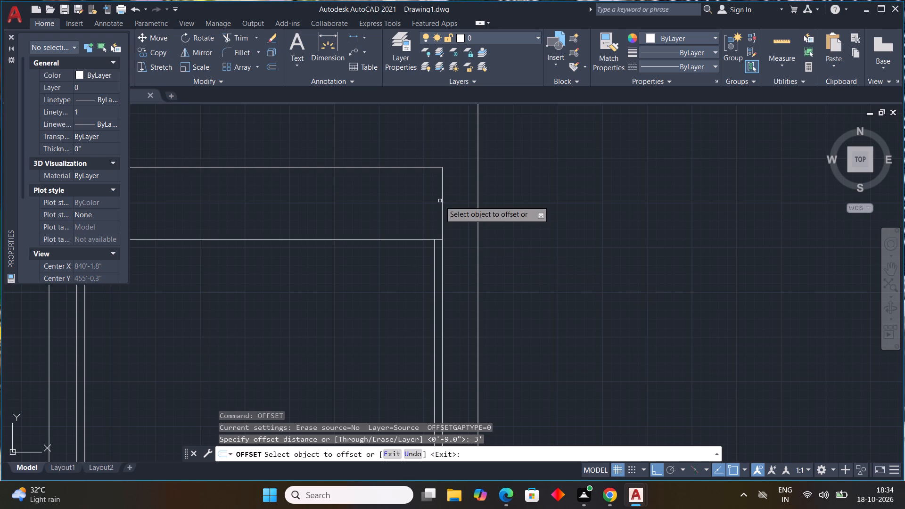
pyautogui.moveTo(443, 203); pyautogui.dragTo(411, 196)
pyautogui.click(394, 196)
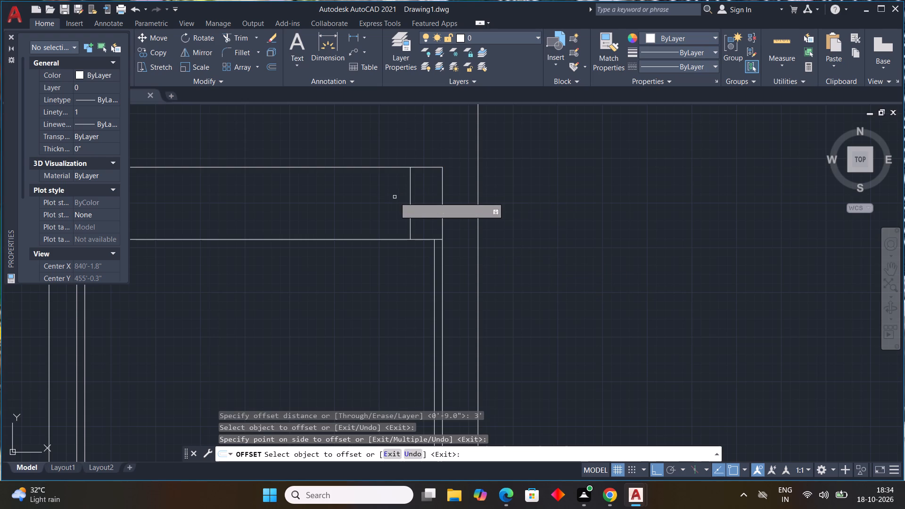
pyautogui.press('Escape')
# Offset the vertical line in the upper strip leftward by 1', repeating from each new line to add five stair lines.
pyautogui.press('space')
pyautogui.write("1'")
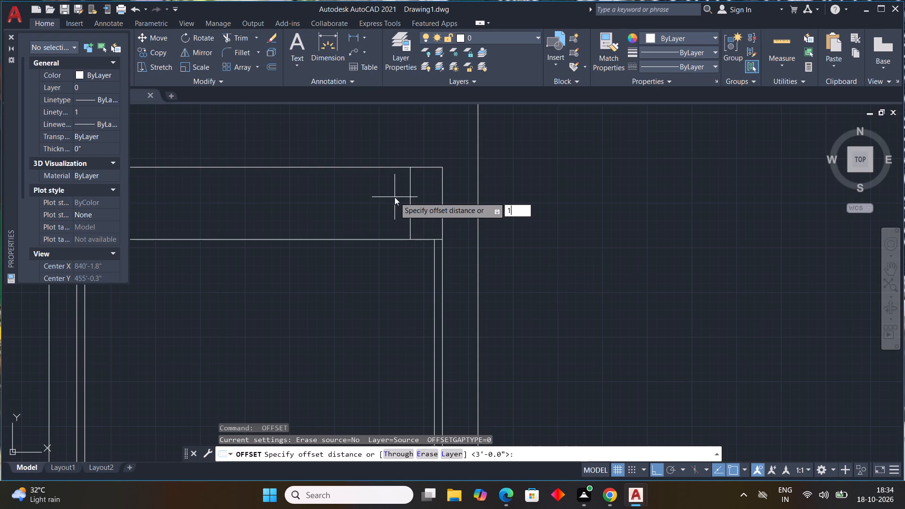
pyautogui.press('Return')
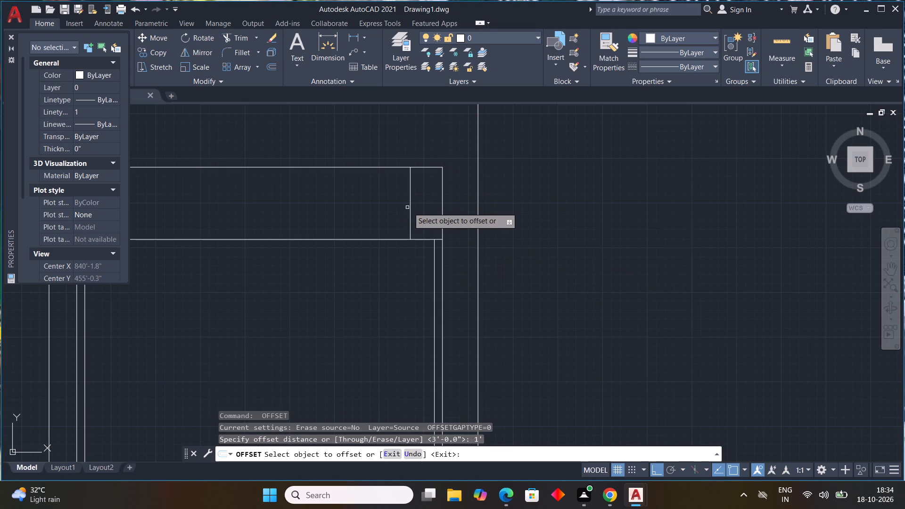
pyautogui.click(409, 207)
pyautogui.click(383, 201)
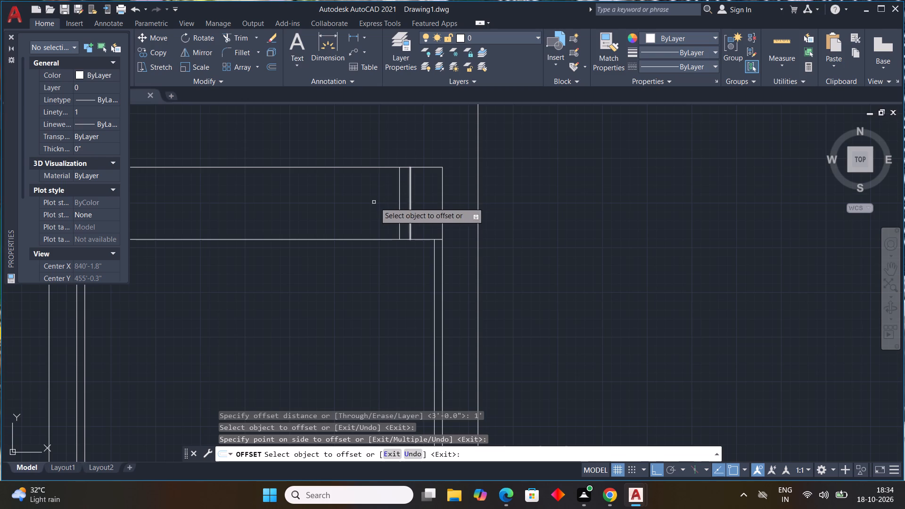
pyautogui.moveTo(400, 206); pyautogui.dragTo(391, 205)
pyautogui.click(353, 196)
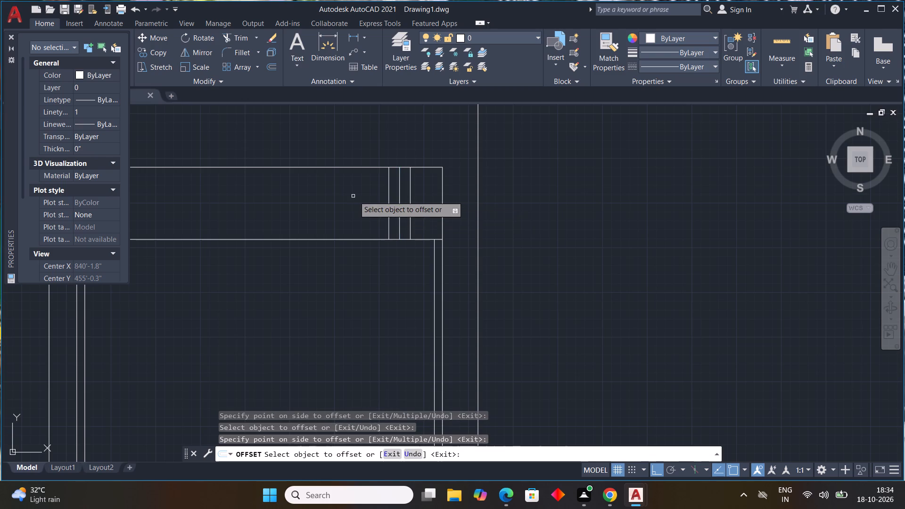
pyautogui.moveTo(389, 204); pyautogui.dragTo(373, 205)
pyautogui.click(329, 206)
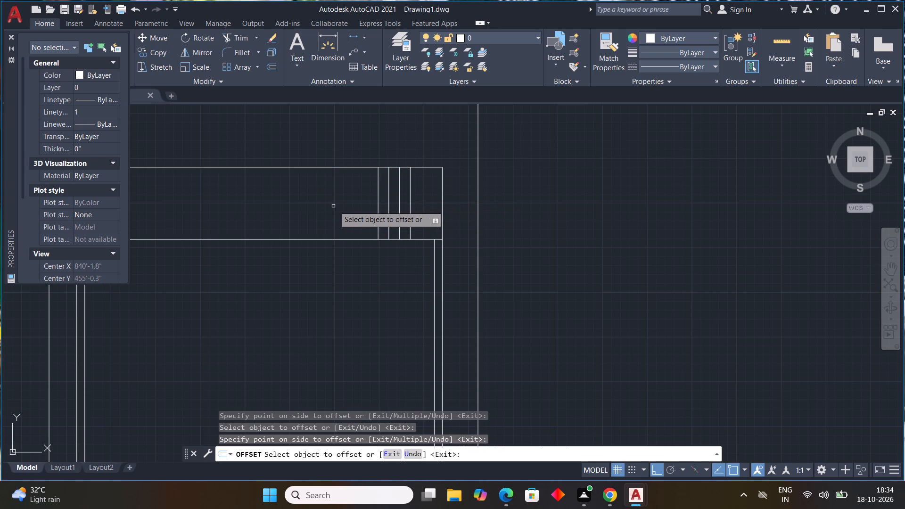
pyautogui.moveTo(378, 208); pyautogui.dragTo(373, 206)
pyautogui.moveTo(219, 193); pyautogui.dragTo(225, 194)
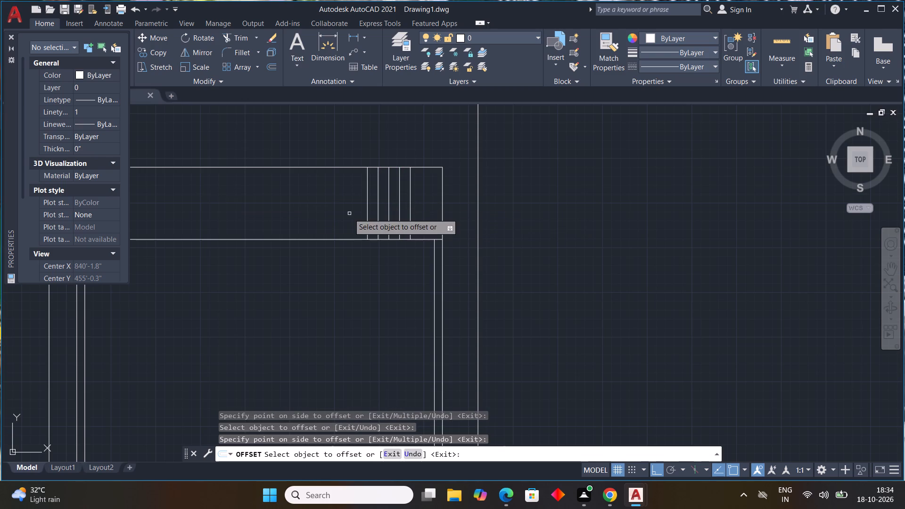
pyautogui.click(366, 211)
pyautogui.click(332, 208)
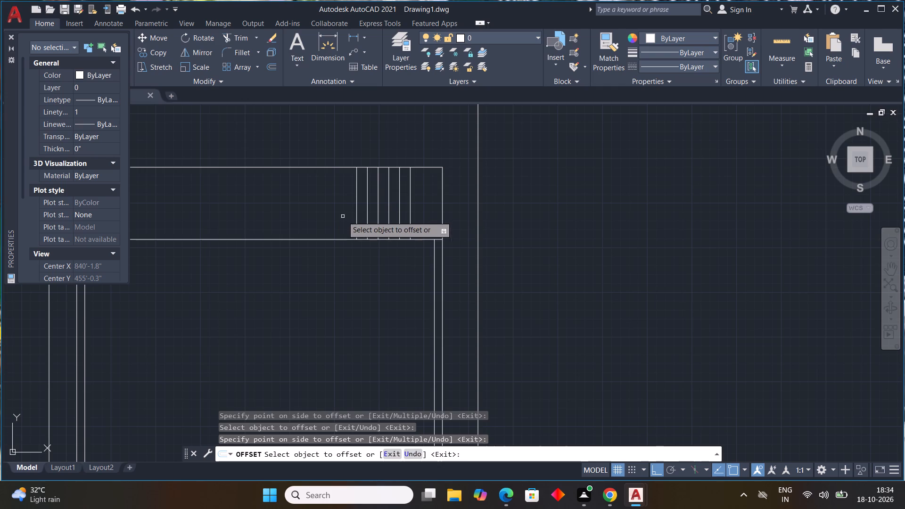
# Continue the 1' offsets leftward from the newest stair line to add five more stair lines.
pyautogui.moveTo(357, 216); pyautogui.dragTo(342, 217)
pyautogui.moveTo(237, 217); pyautogui.dragTo(255, 224)
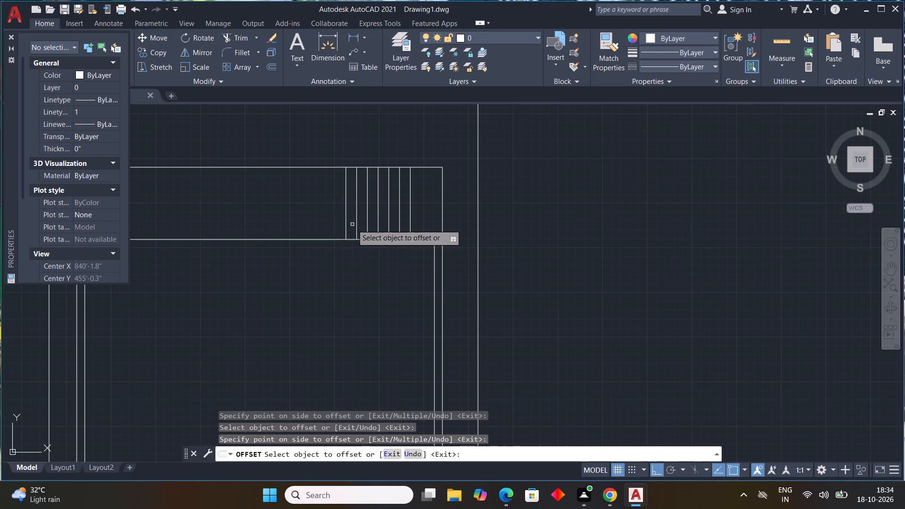
pyautogui.click(345, 217)
pyautogui.click(236, 190)
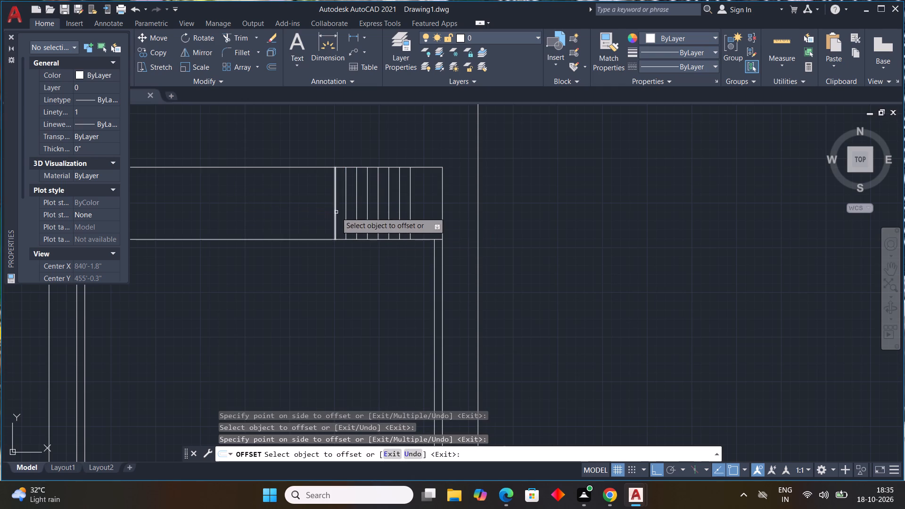
pyautogui.moveTo(336, 212); pyautogui.dragTo(307, 203)
pyautogui.click(252, 191)
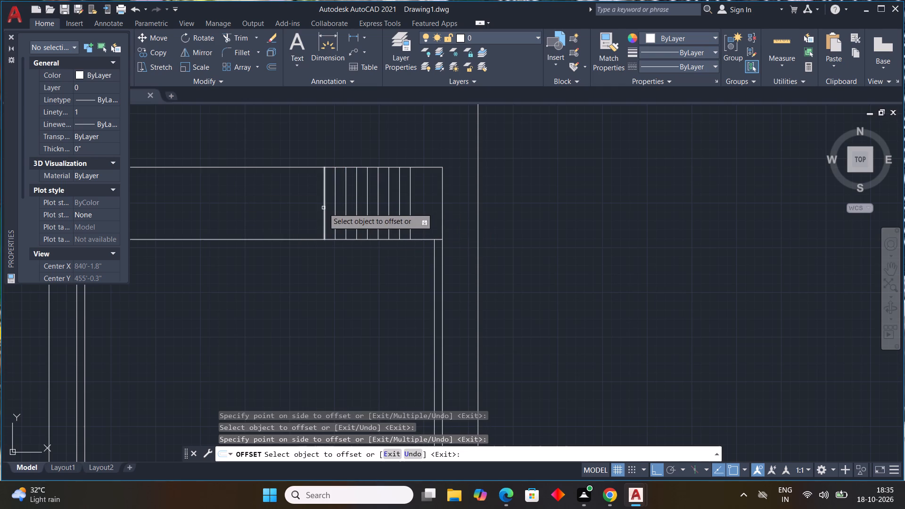
pyautogui.moveTo(323, 208); pyautogui.dragTo(317, 207)
pyautogui.click(299, 207)
pyautogui.click(315, 206)
pyautogui.click(253, 205)
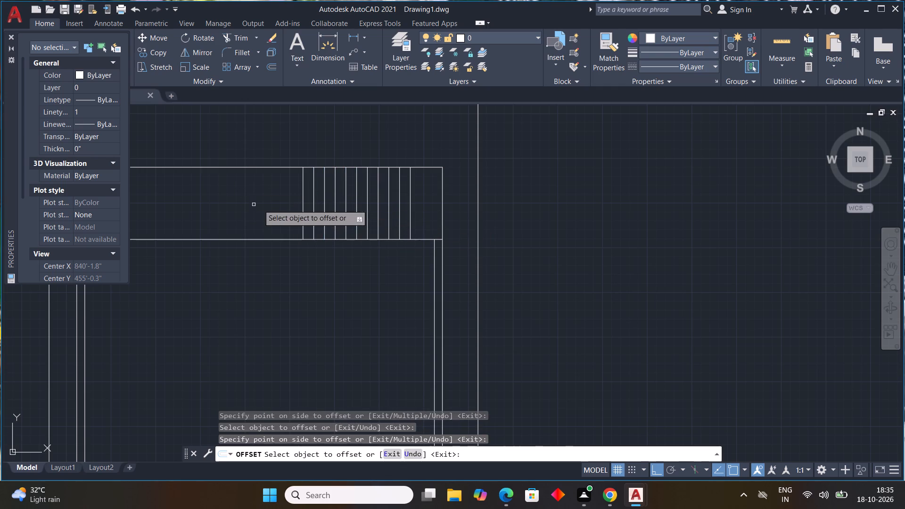
pyautogui.scroll(-2, 328, 239)
pyautogui.press('Escape')
pyautogui.press('Escape')
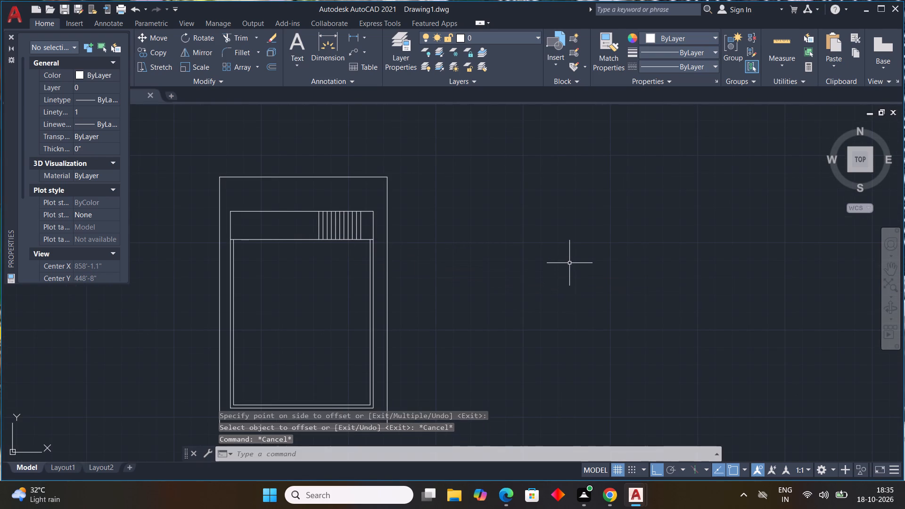
pyautogui.press('Escape')
pyautogui.press('Escape')
# Draw a horizontal line through the stair lines' midpoints, from the leftmost stair line to the rightmost one.
pyautogui.press('l')
pyautogui.press('space')
pyautogui.scroll(3, 331, 230)
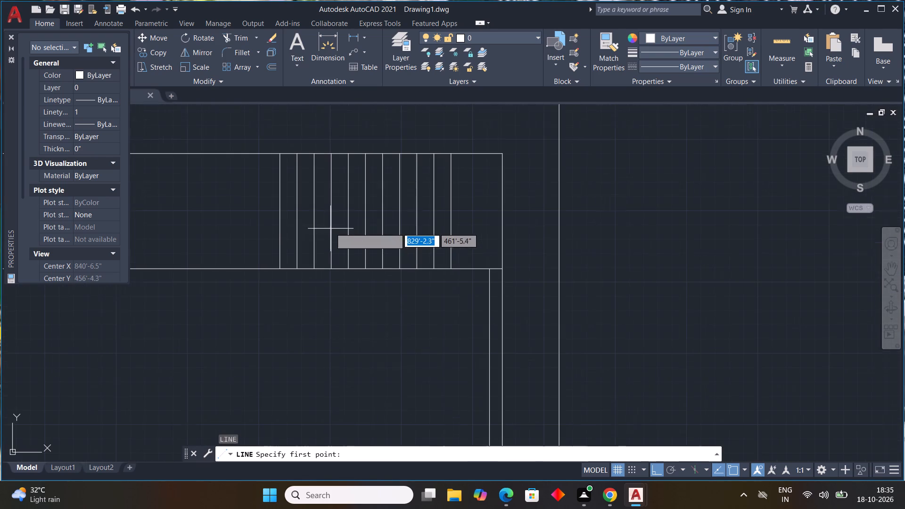
pyautogui.click(277, 210)
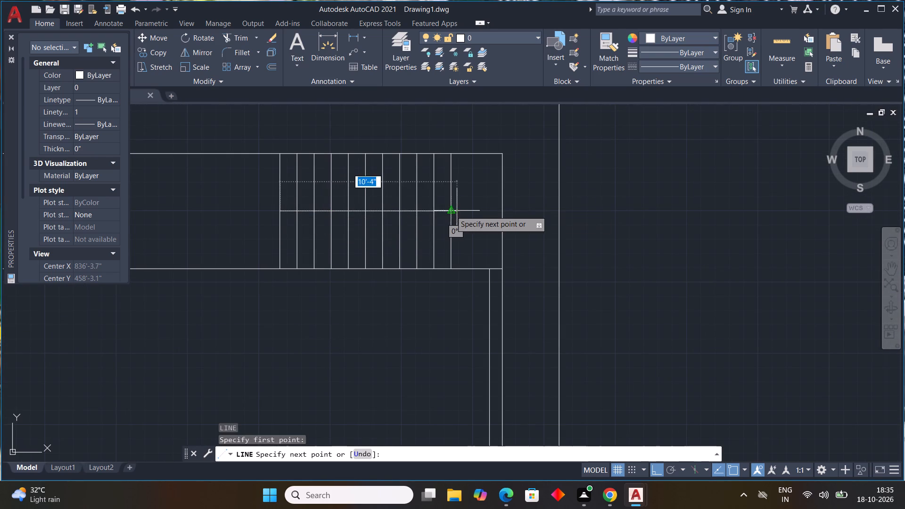
pyautogui.click(449, 211)
pyautogui.press('Escape')
pyautogui.scroll(-2, 371, 262)
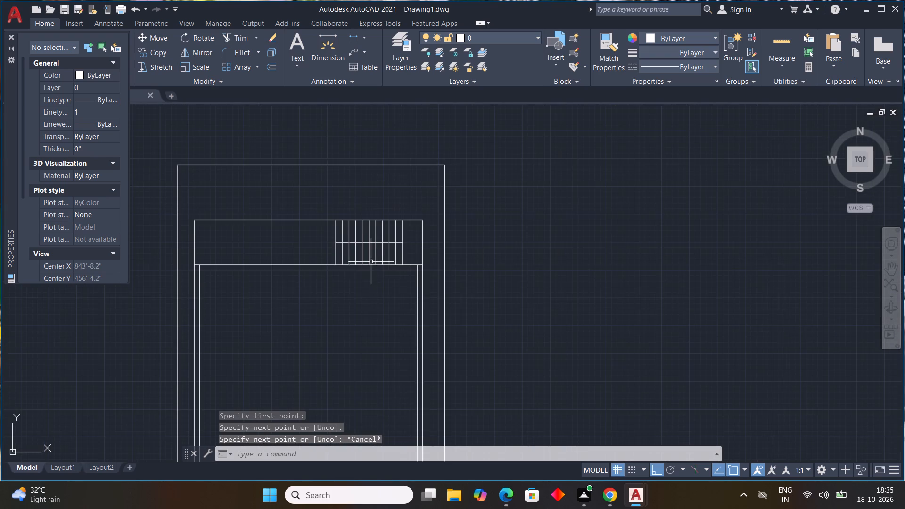
# Offset the horizontal line beneath the stair strip 9" downward to form the top wall's inner face.
pyautogui.moveTo(370, 293); pyautogui.dragTo(408, 227, button='middle')
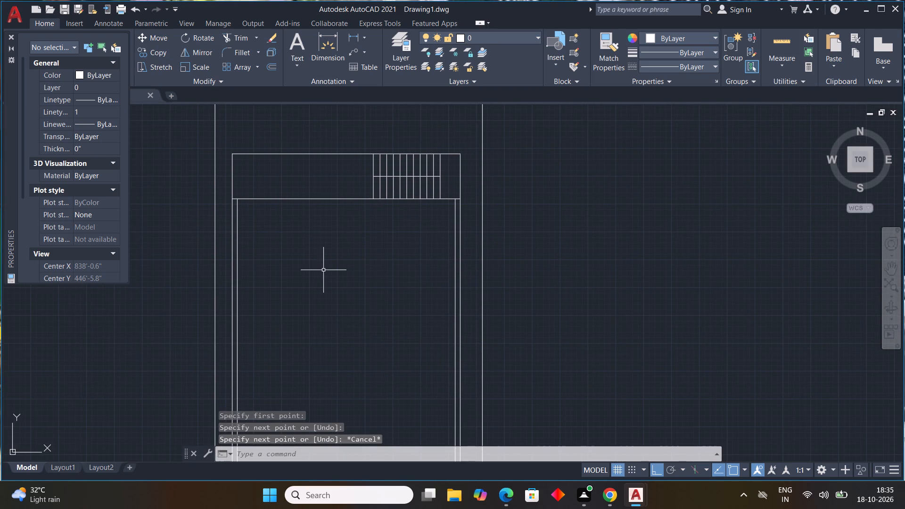
pyautogui.write('OFF')
pyautogui.press('space')
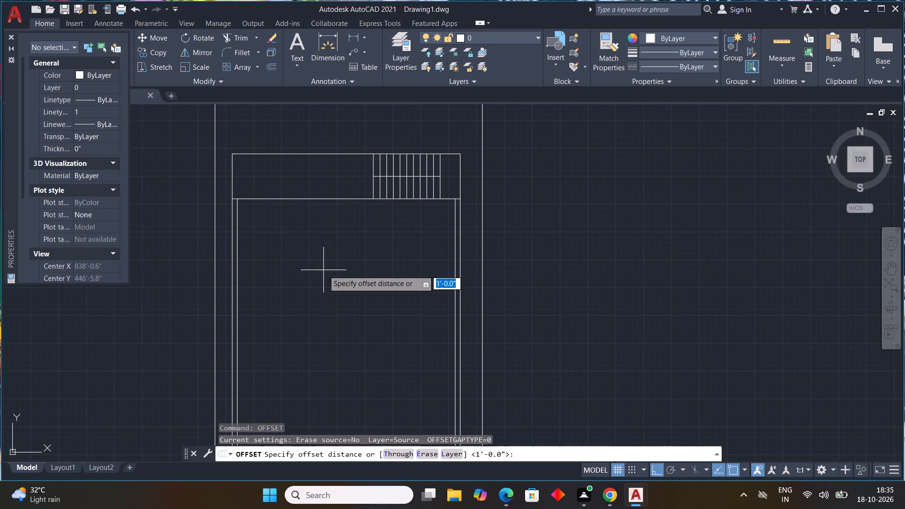
pyautogui.write('9"')
pyautogui.press('Return')
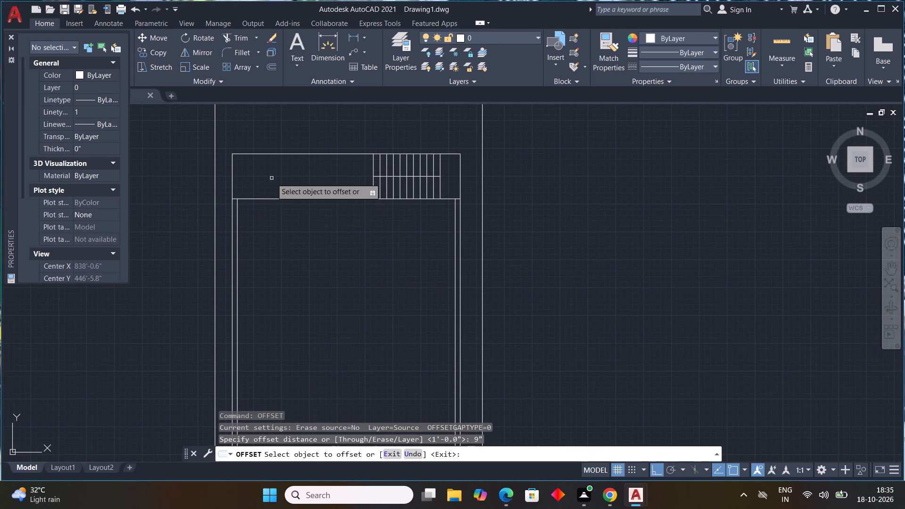
pyautogui.moveTo(290, 199); pyautogui.dragTo(294, 207)
pyautogui.click(295, 210)
pyautogui.press('Escape')
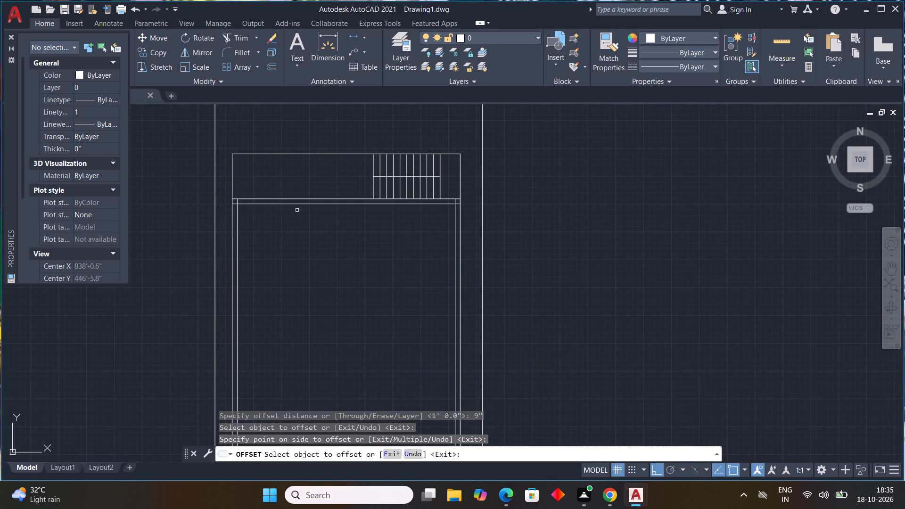
pyautogui.press('Escape')
pyautogui.press('Escape')
pyautogui.press('Escape')
# Trim the overlapping wall line ends at the upper left and upper right corners so the inner wall outline closes cleanly.
pyautogui.scroll(2, 319, 232)
pyautogui.scroll(-2, 324, 230)
pyautogui.moveTo(326, 230); pyautogui.dragTo(385, 228, button='middle')
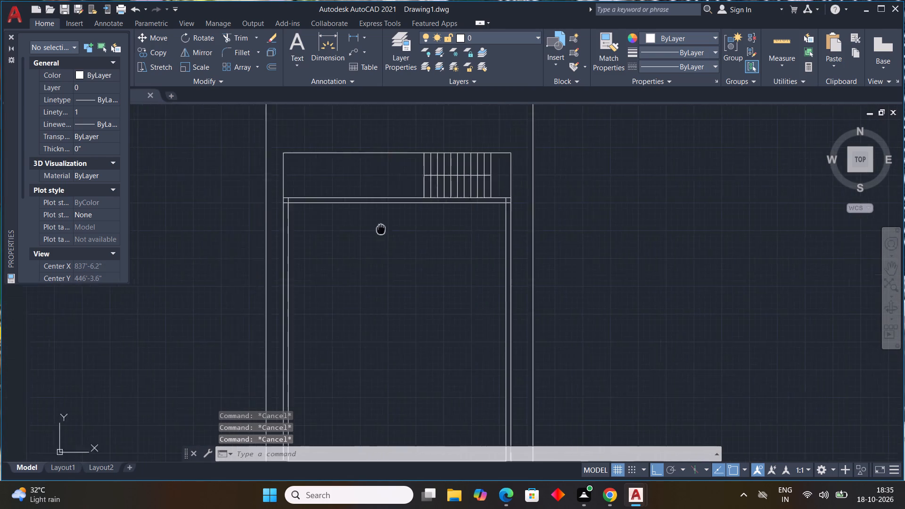
pyautogui.moveTo(385, 228); pyautogui.dragTo(400, 223, button='middle')
pyautogui.write('TR')
pyautogui.press('space')
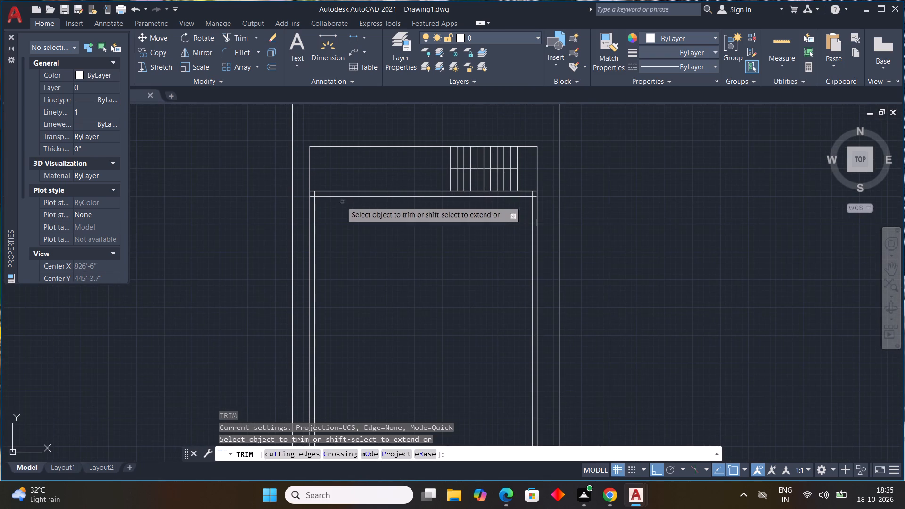
pyautogui.scroll(3, 318, 191)
pyautogui.moveTo(288, 219); pyautogui.dragTo(309, 205)
pyautogui.scroll(-3, 370, 269)
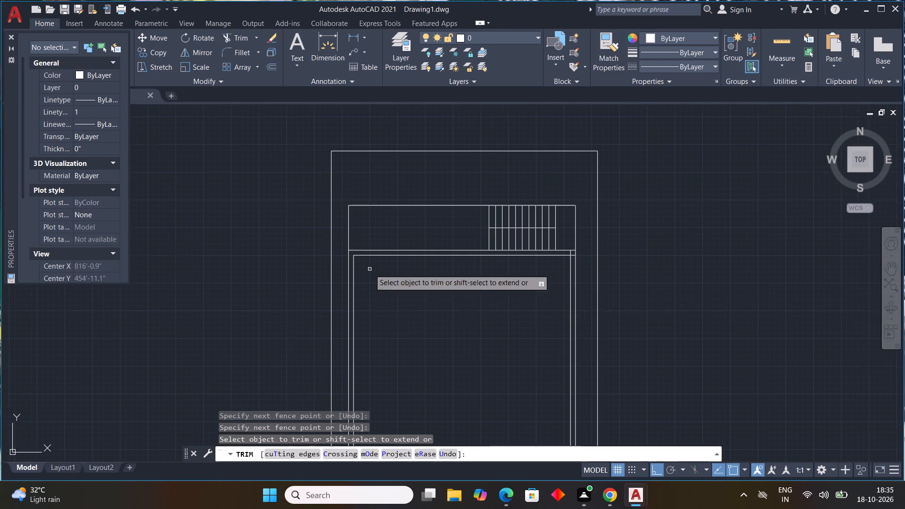
pyautogui.scroll(4, 544, 243)
pyautogui.moveTo(615, 278); pyautogui.dragTo(485, 193, button='middle')
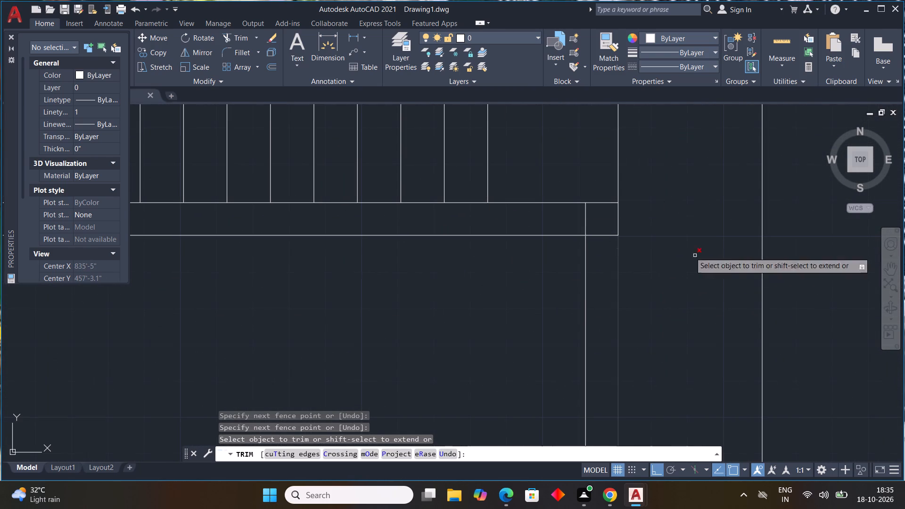
pyautogui.moveTo(598, 240); pyautogui.dragTo(599, 231)
pyautogui.click(585, 218)
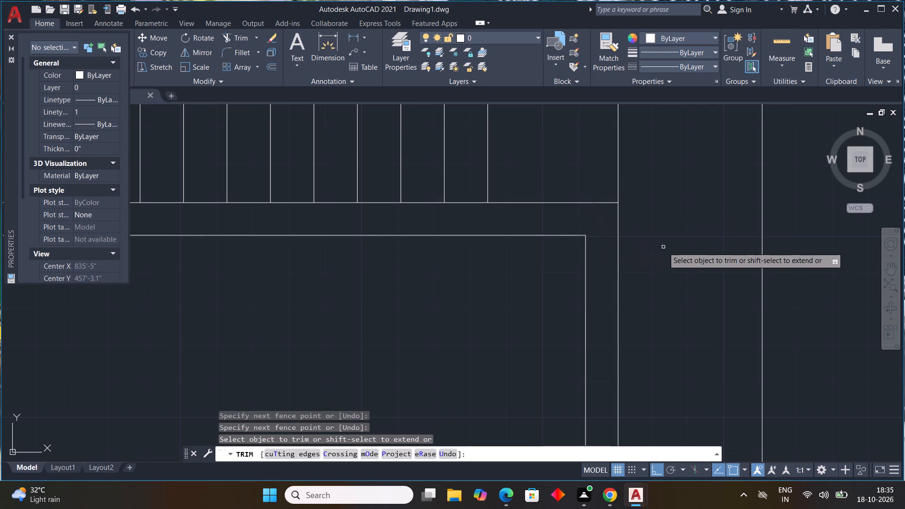
pyautogui.scroll(-3, 663, 247)
pyautogui.scroll(-2, 669, 312)
pyautogui.moveTo(668, 304); pyautogui.dragTo(556, 156, button='middle')
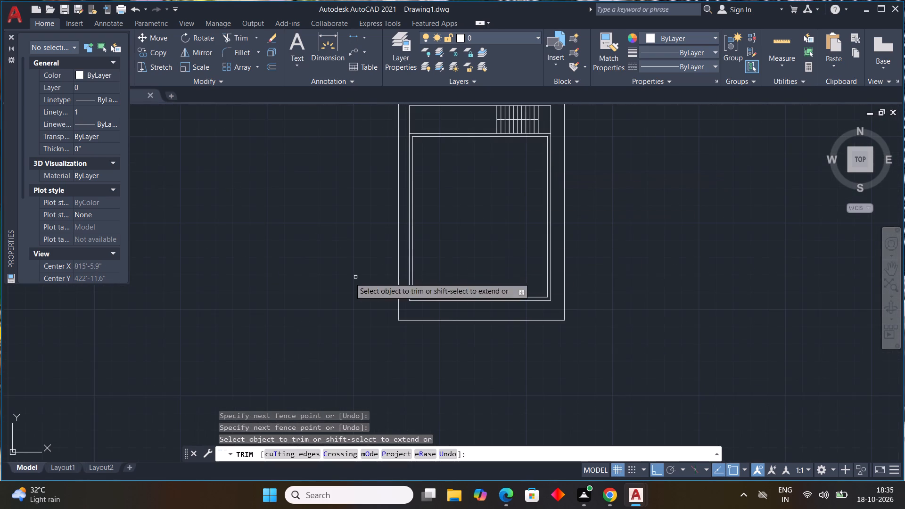
pyautogui.scroll(2, 428, 288)
pyautogui.press('Escape')
pyautogui.press('Escape')
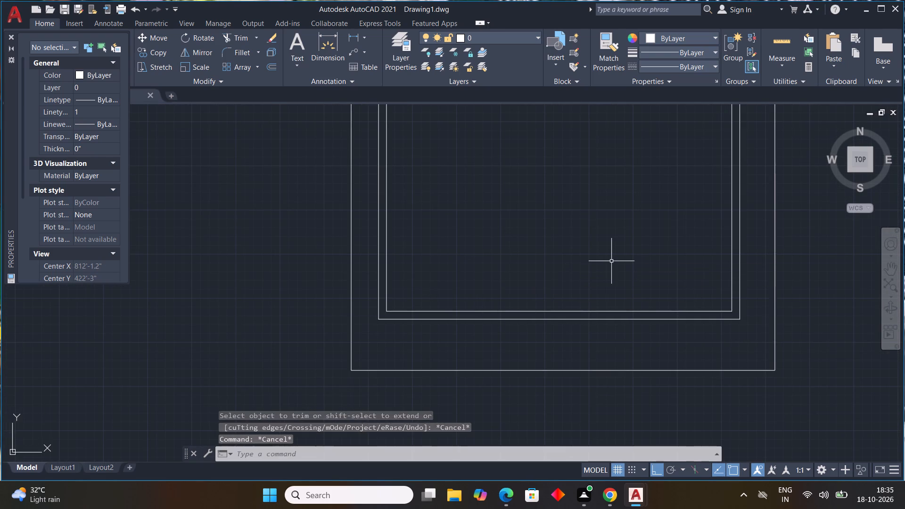
pyautogui.press('Escape')
pyautogui.press('Escape')
# Offset the inner face of the top wall 4'0" downward into the building interior.
pyautogui.moveTo(576, 240); pyautogui.dragTo(551, 353, button='middle')
pyautogui.scroll(-3, 543, 326)
pyautogui.scroll(1, 543, 326)
pyautogui.moveTo(543, 303); pyautogui.dragTo(542, 308, button='middle')
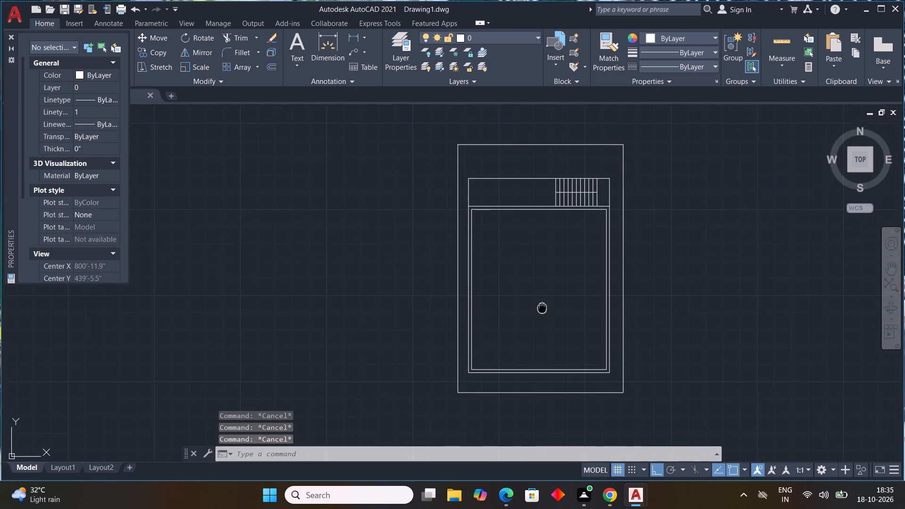
pyautogui.moveTo(542, 308); pyautogui.dragTo(528, 307, button='middle')
pyautogui.write('OFF')
pyautogui.press('space')
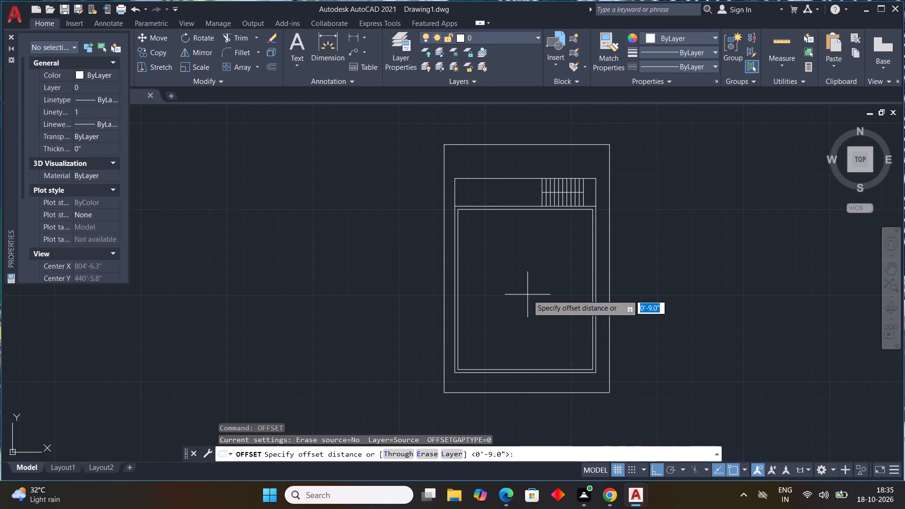
pyautogui.press('4')
pyautogui.write("'0")
pyautogui.hotkey('shift', '"')
pyautogui.press('Return')
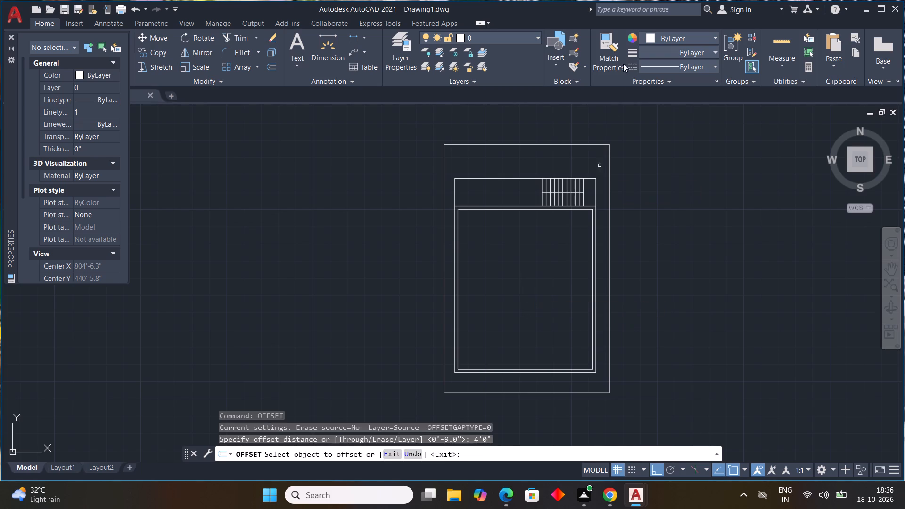
pyautogui.moveTo(494, 210); pyautogui.dragTo(494, 220)
pyautogui.click(488, 261)
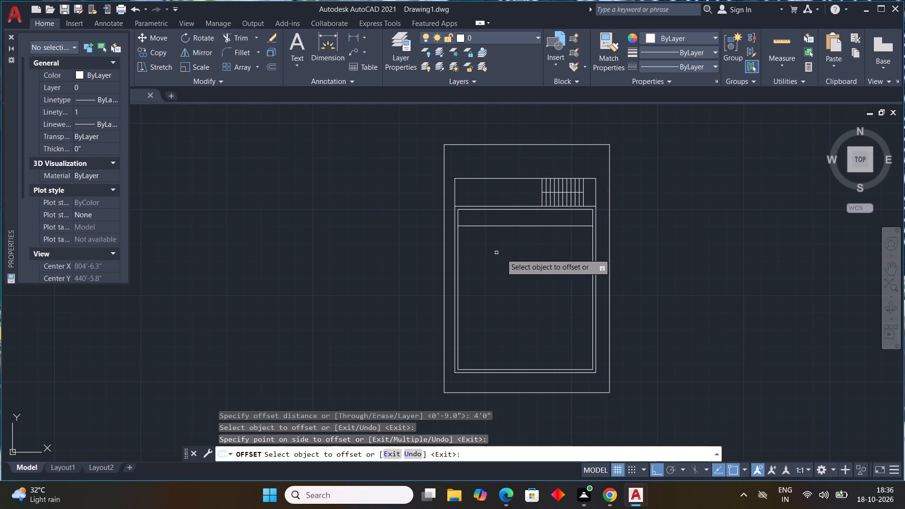
pyautogui.press('Escape')
# Offset the new interior horizontal line 4.5" downward to form a partition wall.
pyautogui.press('space')
pyautogui.write('4.5"')
pyautogui.press('Return')
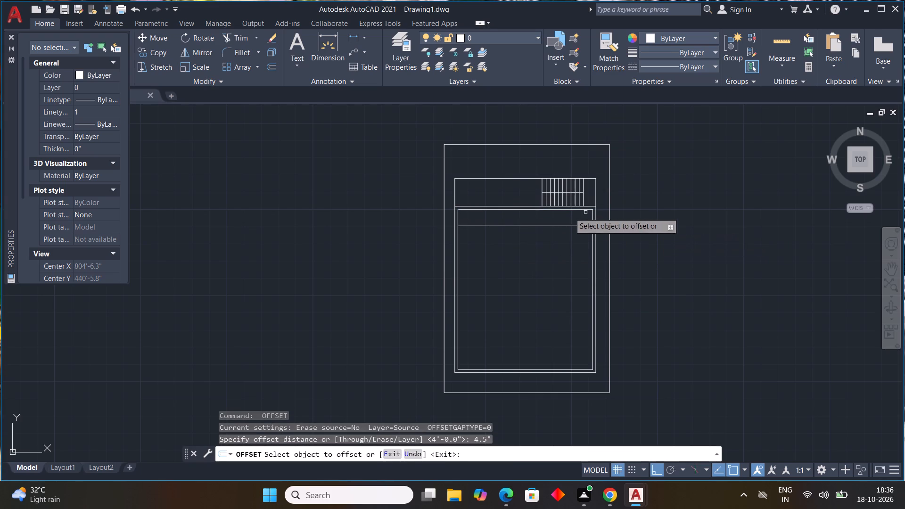
pyautogui.moveTo(536, 227); pyautogui.dragTo(539, 234)
pyautogui.click(551, 279)
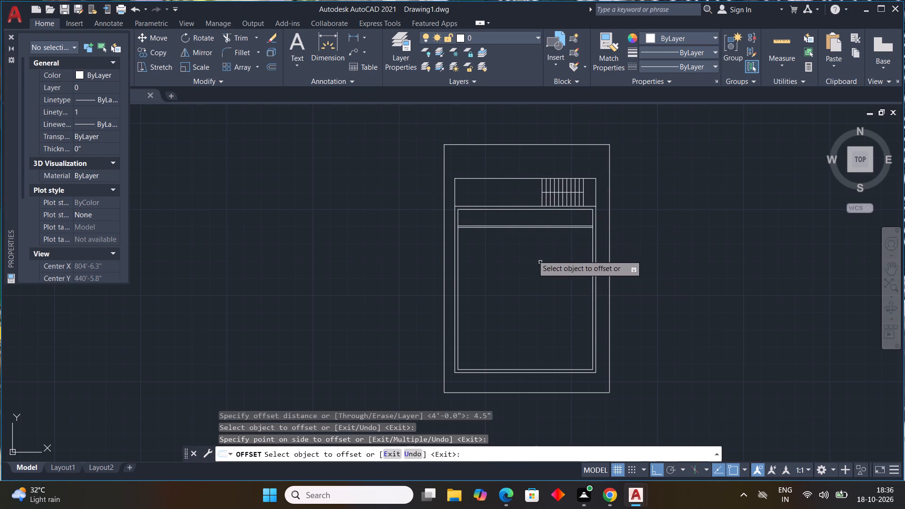
pyautogui.press('Escape')
# Trim the left inner wall line between the two partition lines to open the wall junction.
pyautogui.scroll(4, 471, 229)
pyautogui.write('TR')
pyautogui.press('space')
pyautogui.click(385, 217)
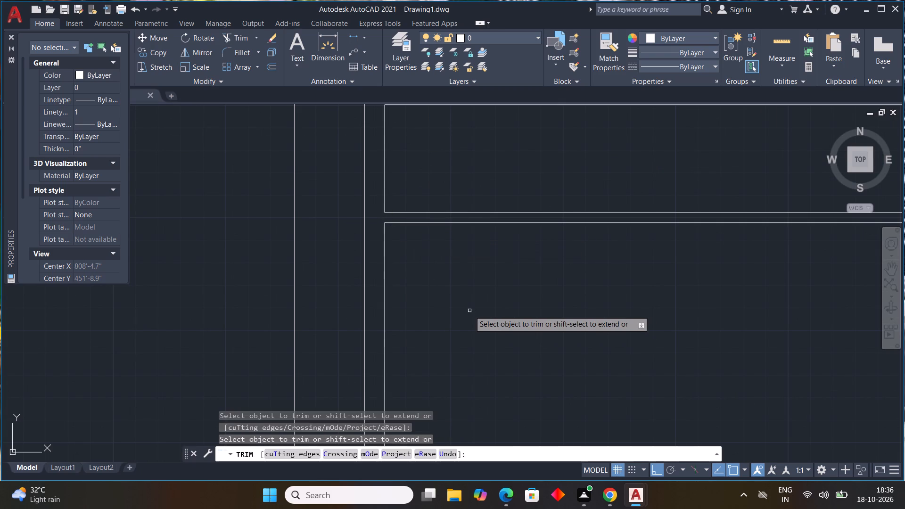
pyautogui.press('Escape')
pyautogui.scroll(-4, 470, 304)
pyautogui.scroll(3, 510, 282)
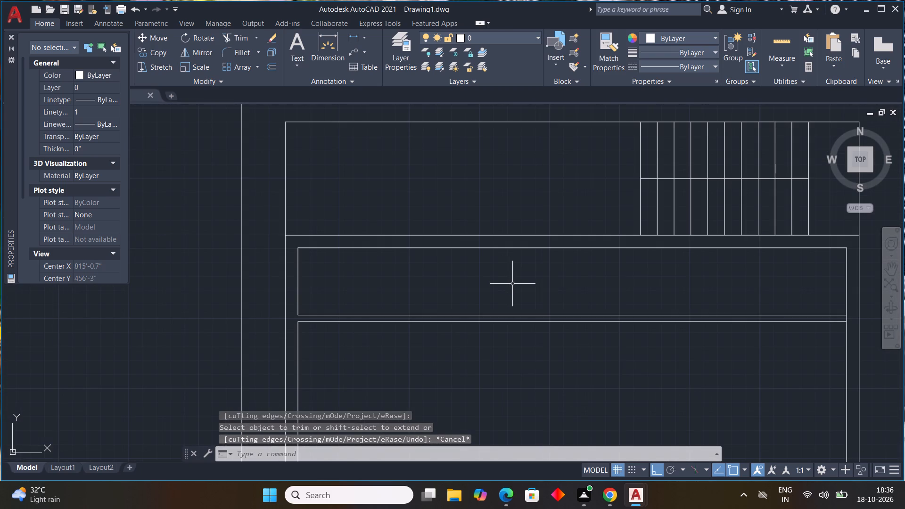
pyautogui.press('Escape')
pyautogui.press('Escape')
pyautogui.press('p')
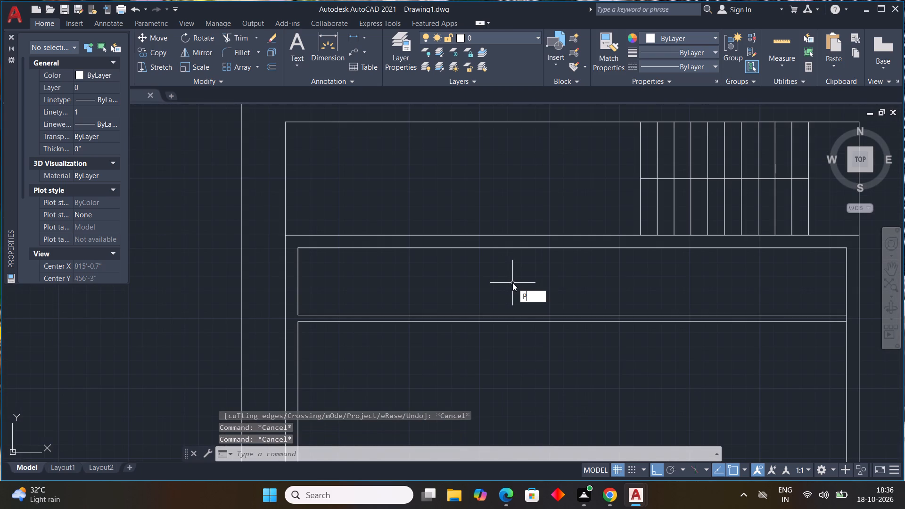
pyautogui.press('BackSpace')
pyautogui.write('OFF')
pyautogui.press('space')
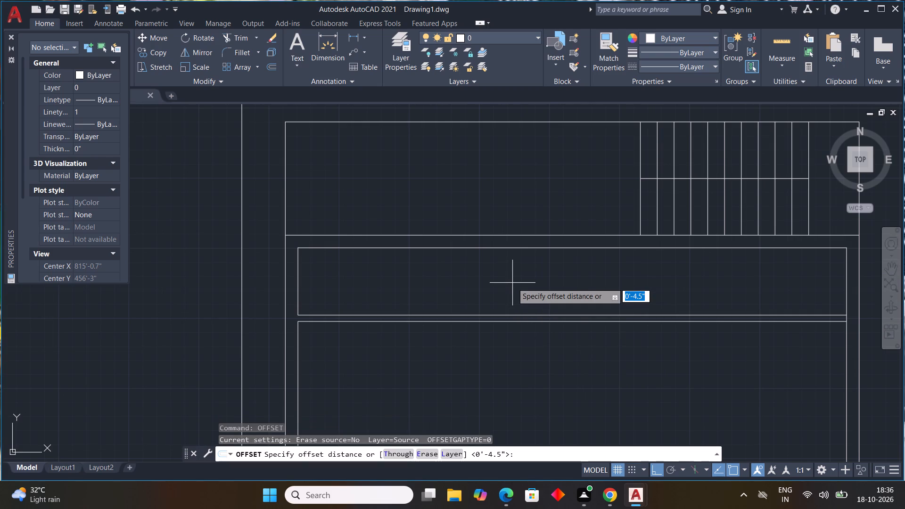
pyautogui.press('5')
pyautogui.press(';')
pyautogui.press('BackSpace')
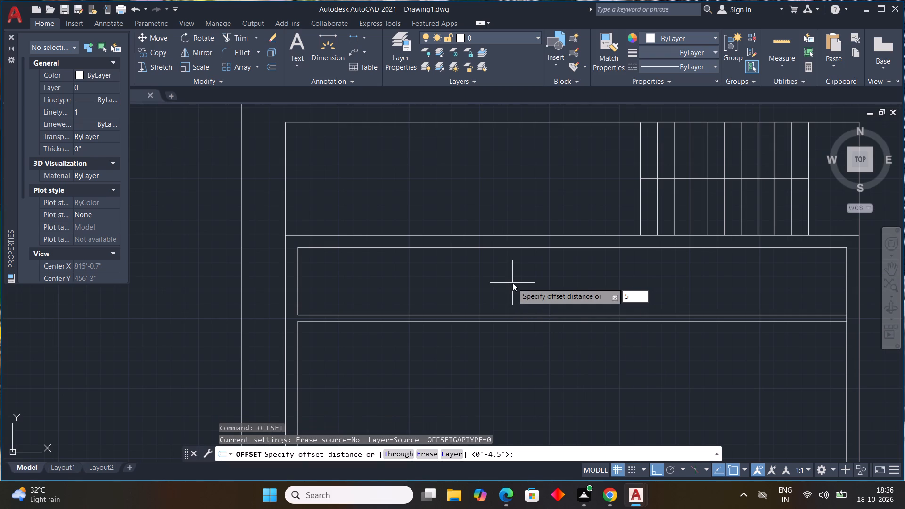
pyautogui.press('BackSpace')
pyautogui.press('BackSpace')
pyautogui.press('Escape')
# Offset the left wall's inner line in the strip below the top wall 5'3" to the right.
pyautogui.write('OFF')
pyautogui.press('space')
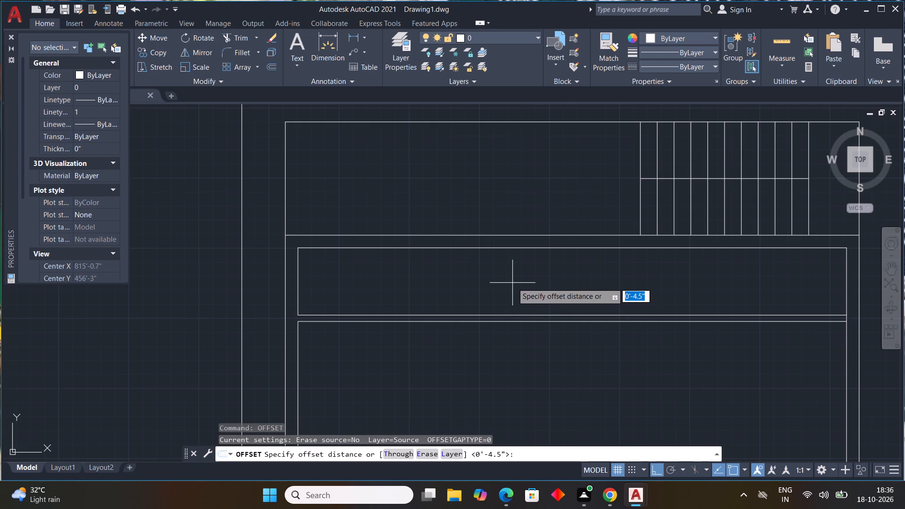
pyautogui.write('5\'3"')
pyautogui.press('Return')
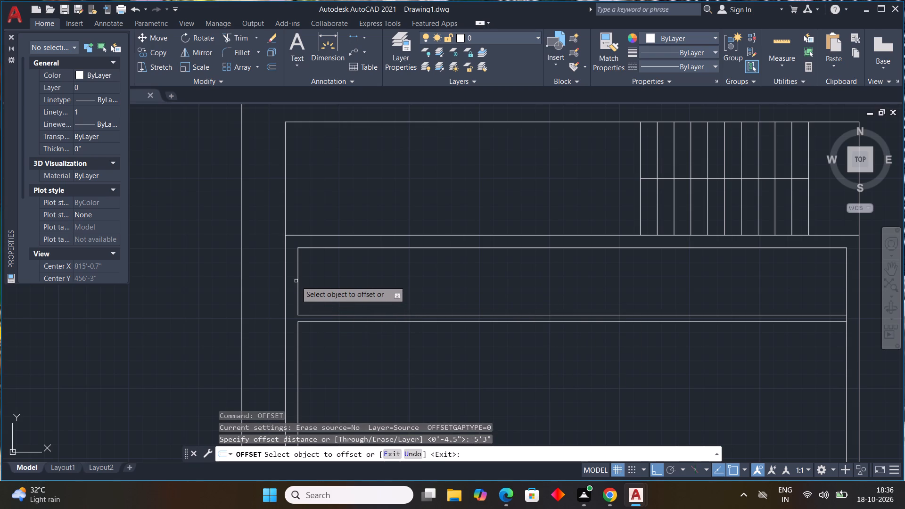
pyautogui.moveTo(297, 281); pyautogui.dragTo(395, 294)
pyautogui.click(492, 299)
pyautogui.press('Escape')
# Offset the new vertical line 4.5" to the right to form the first cross partition in the strip.
pyautogui.press('space')
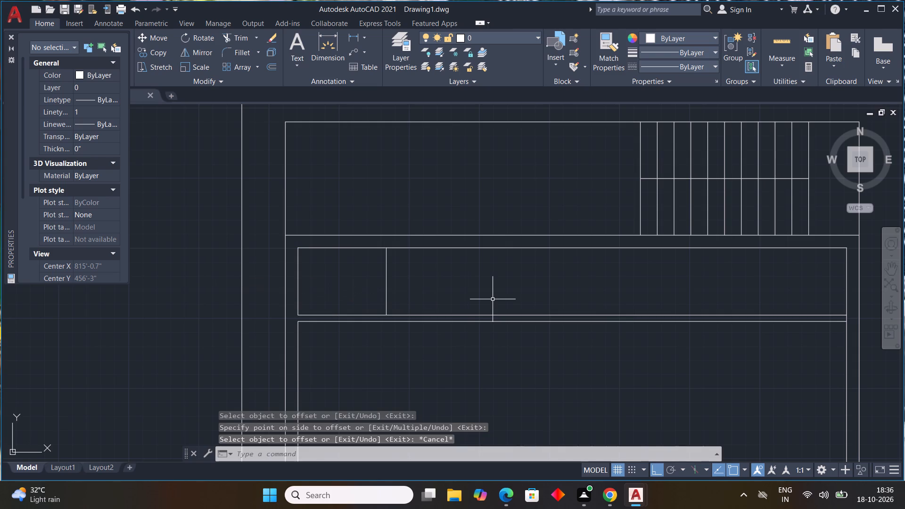
pyautogui.write('4.5"')
pyautogui.press('Return')
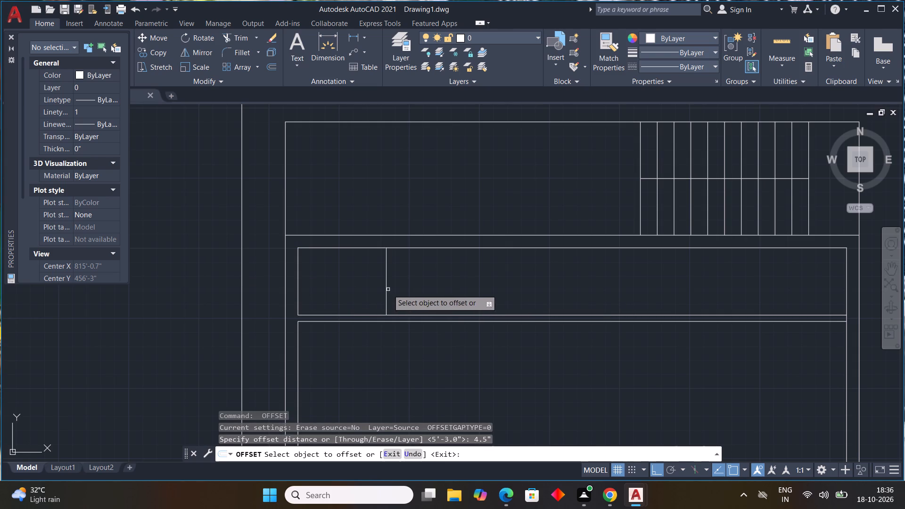
pyautogui.click(386, 289)
pyautogui.click(425, 294)
pyautogui.press('Escape')
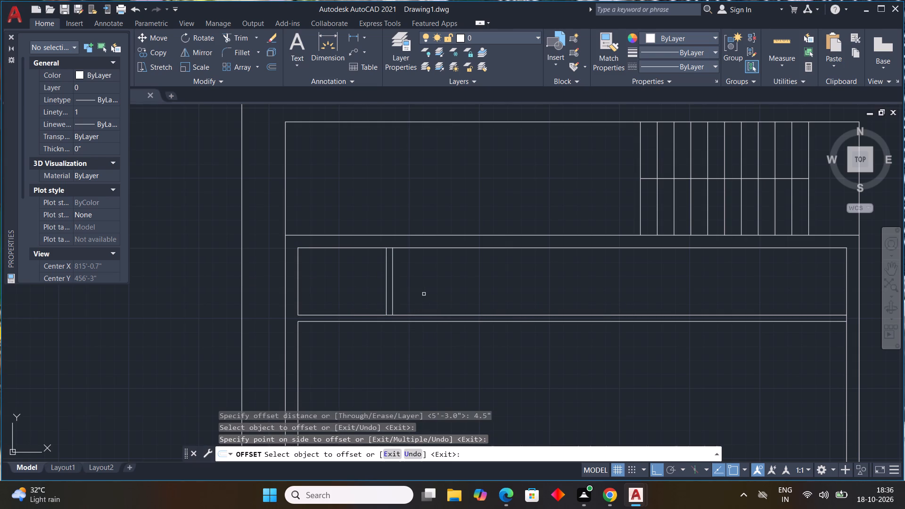
# Offset the right face of the first cross partition 4'0" to the right.
pyautogui.press('space')
pyautogui.write('4\'0"\'')
pyautogui.press('BackSpace')
pyautogui.press('space')
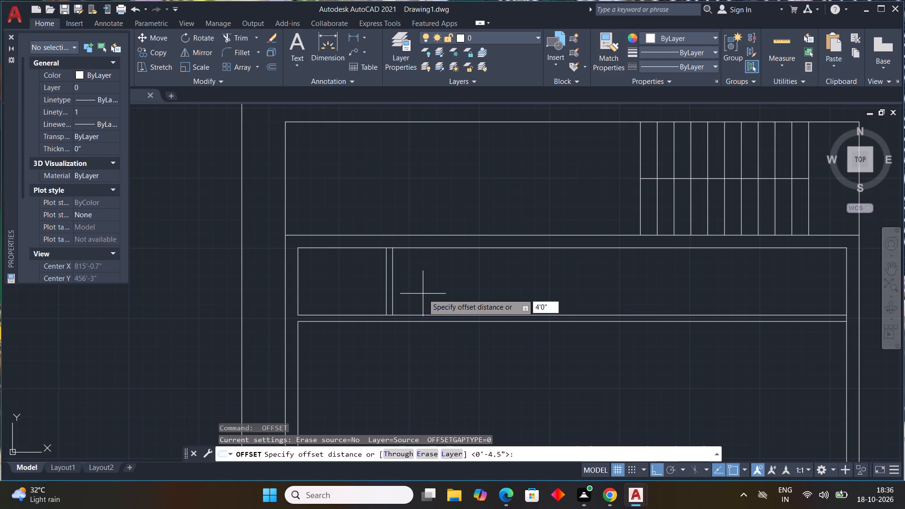
pyautogui.moveTo(393, 288); pyautogui.dragTo(400, 292)
pyautogui.click(463, 300)
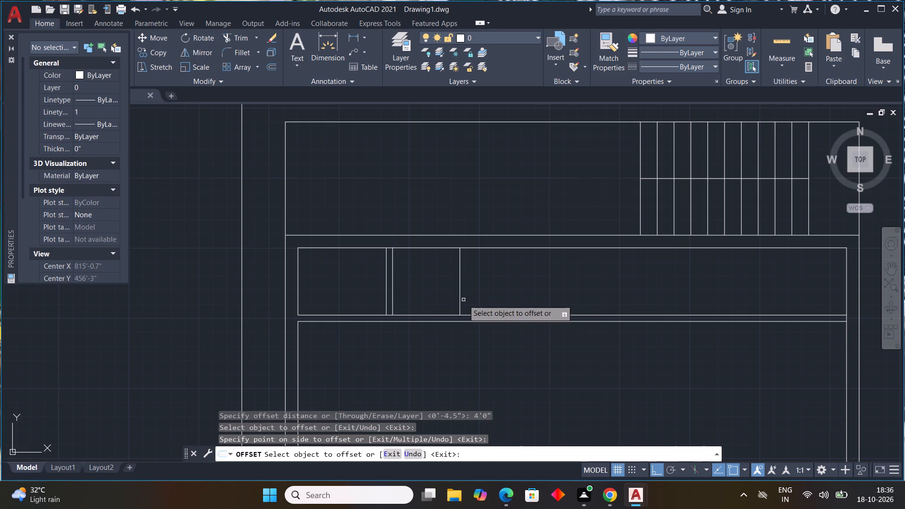
pyautogui.press('Escape')
# Offset the newest vertical line 4.5" to the right to form the second cross partition.
pyautogui.press('space')
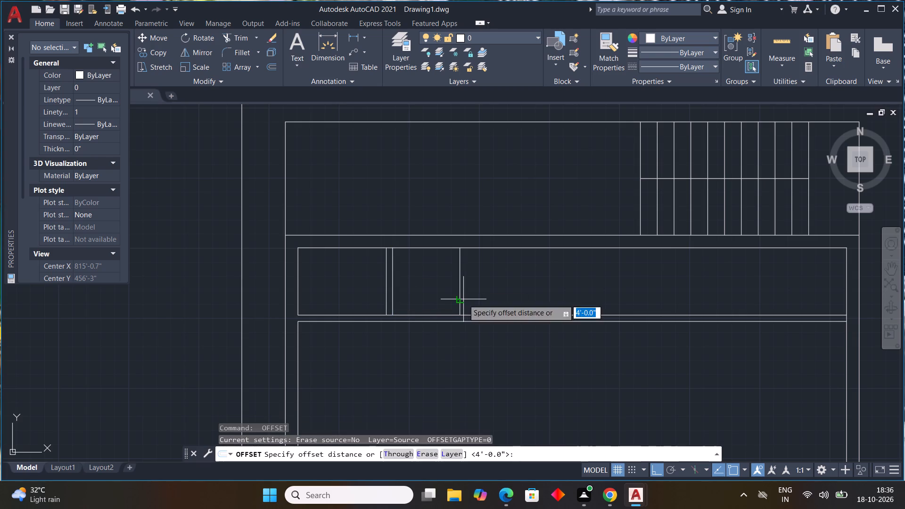
pyautogui.write('4.5"')
pyautogui.press('Return')
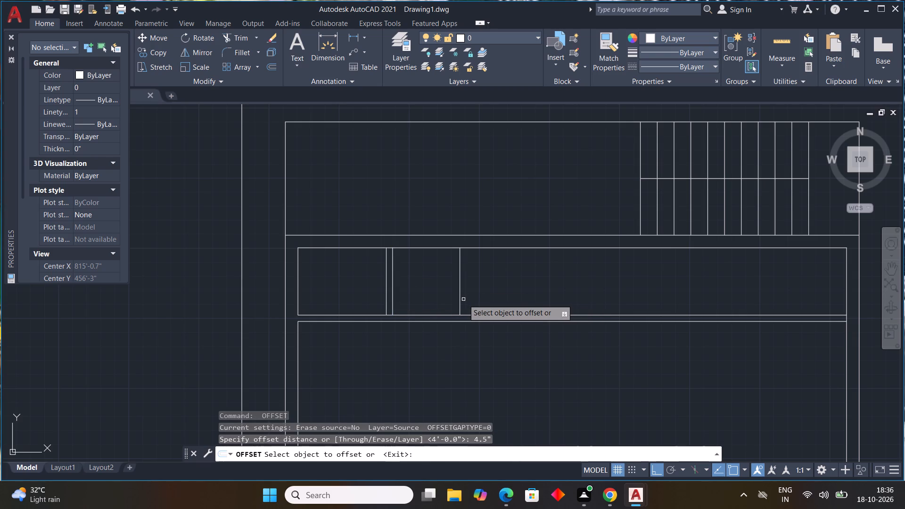
pyautogui.click(461, 295)
pyautogui.click(496, 290)
pyautogui.press('Escape')
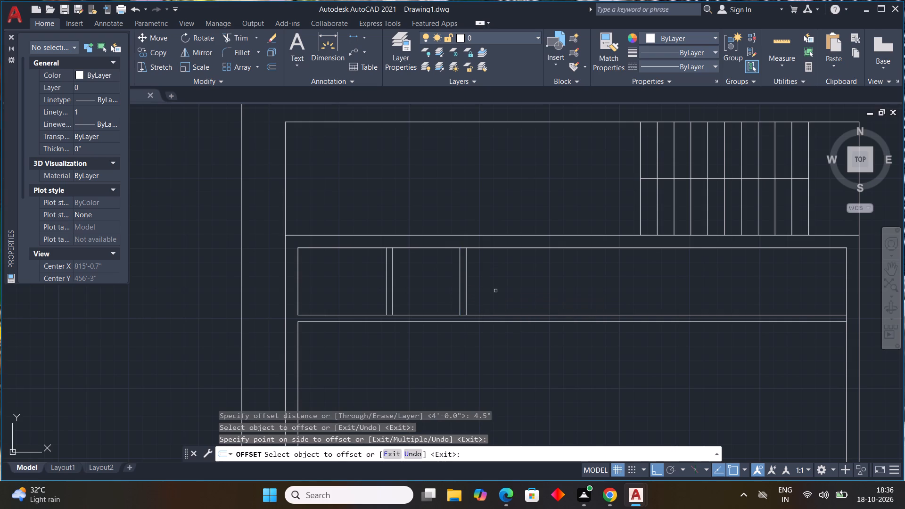
# Offset the right face of the second cross partition 4'0" to the right.
pyautogui.press('space')
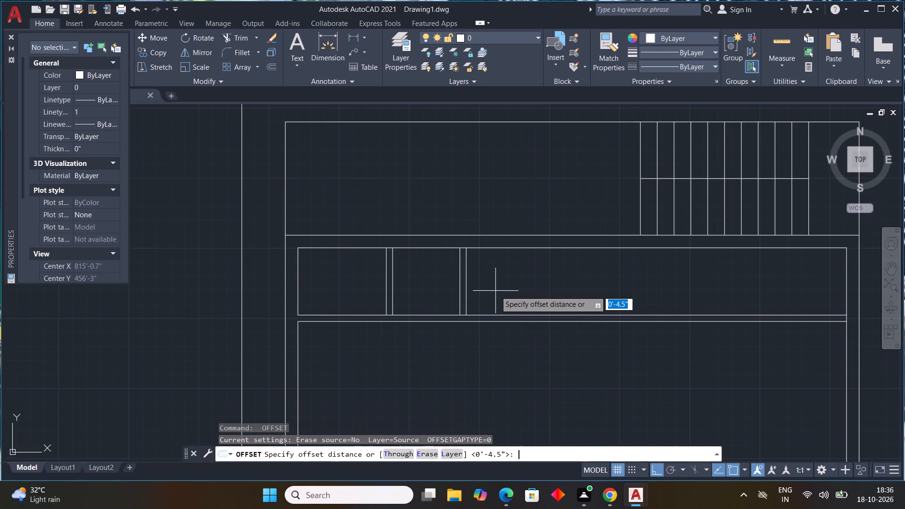
pyautogui.write('4\'0"')
pyautogui.press('Return')
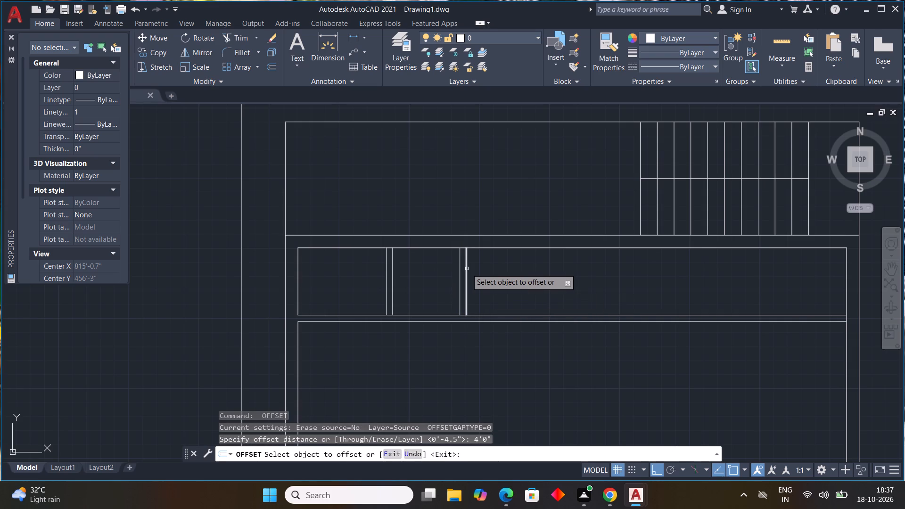
pyautogui.moveTo(467, 269); pyautogui.dragTo(503, 272)
pyautogui.click(612, 273)
pyautogui.press('Escape')
# Offset the newest vertical line 4.5" to the right to form the third cross partition.
pyautogui.press('space')
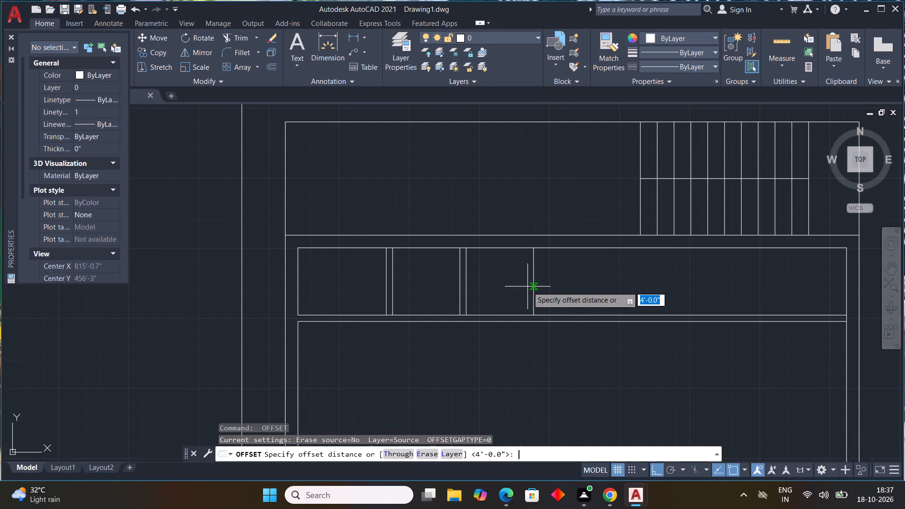
pyautogui.write('4.5"')
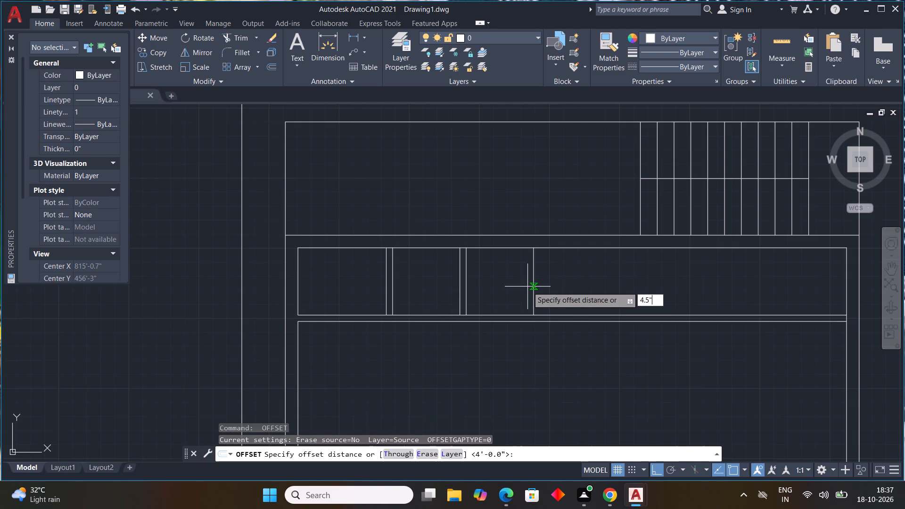
pyautogui.press('Return')
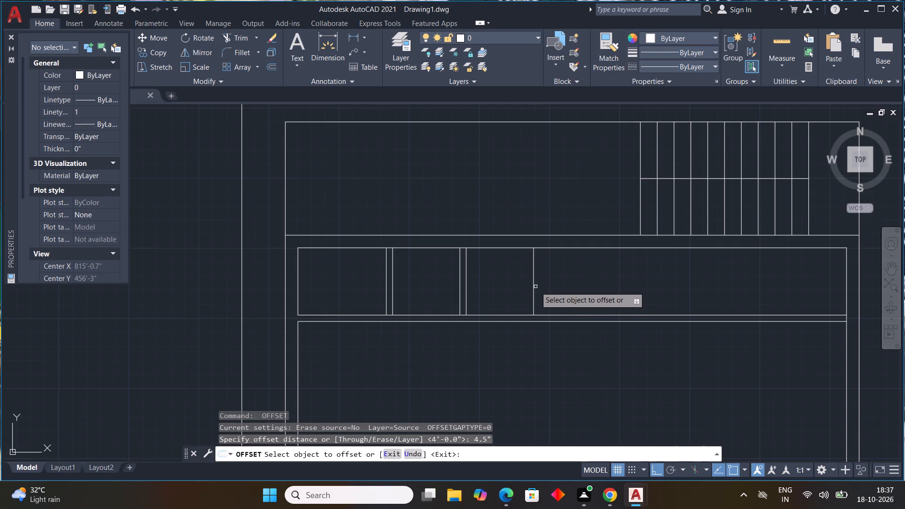
pyautogui.moveTo(535, 287); pyautogui.dragTo(547, 288)
pyautogui.click(557, 290)
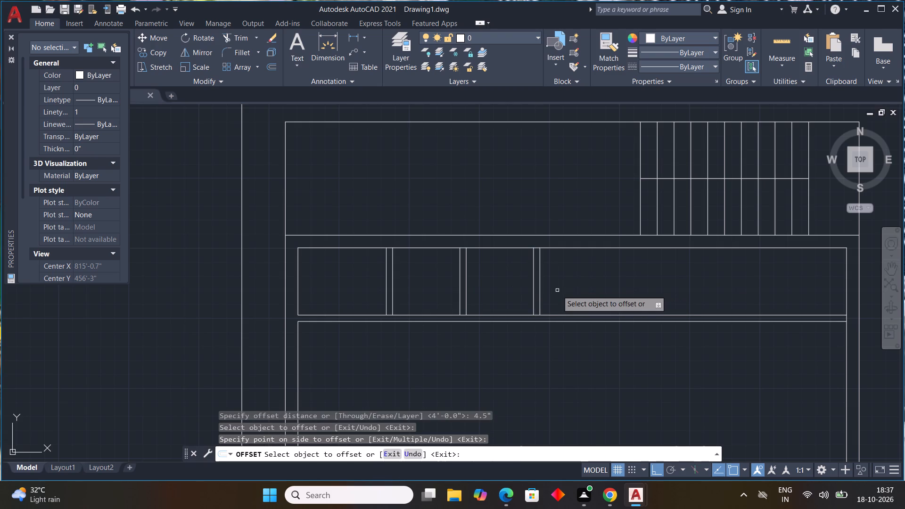
pyautogui.press('Escape')
pyautogui.press('Escape')
pyautogui.press('Escape')
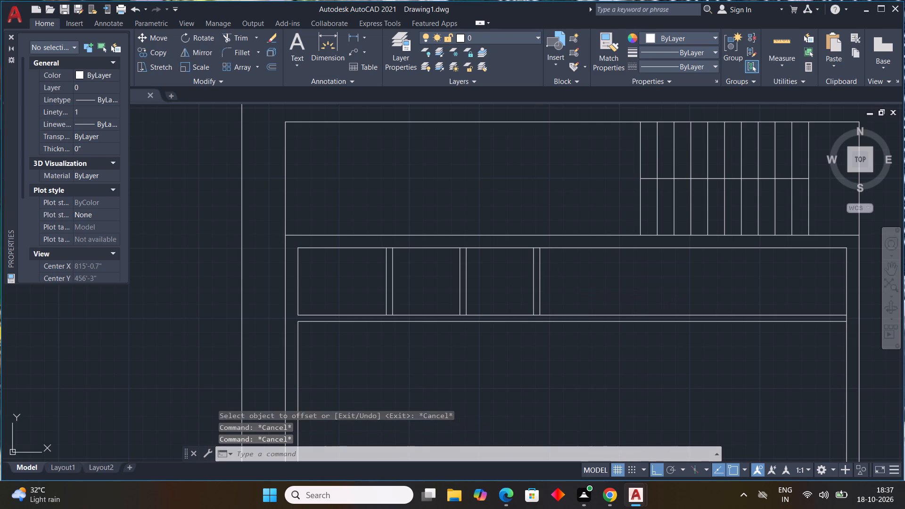
pyautogui.press('Escape')
pyautogui.press('Escape')
# Stretch the lower end of the second cross partition's right face down to the lower line of the horizontal partition.
pyautogui.scroll(2, 505, 324)
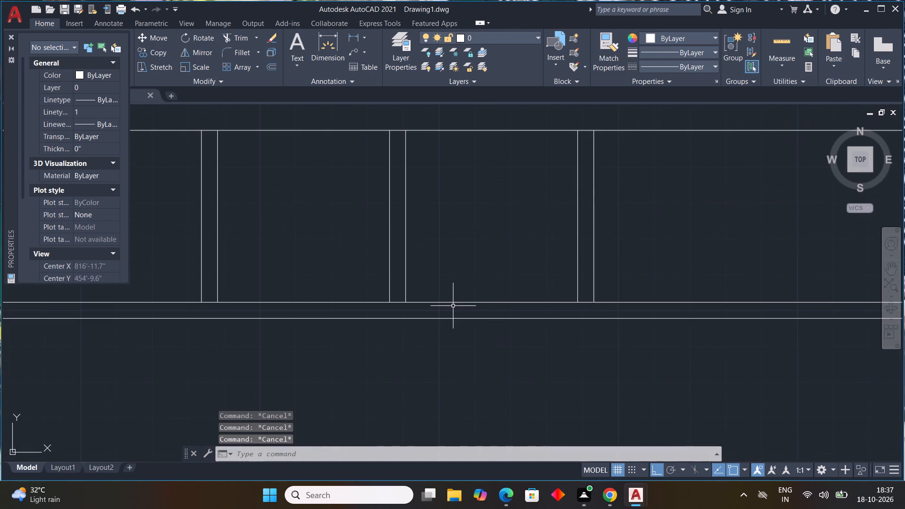
pyautogui.scroll(1, 453, 305)
pyautogui.click(377, 290)
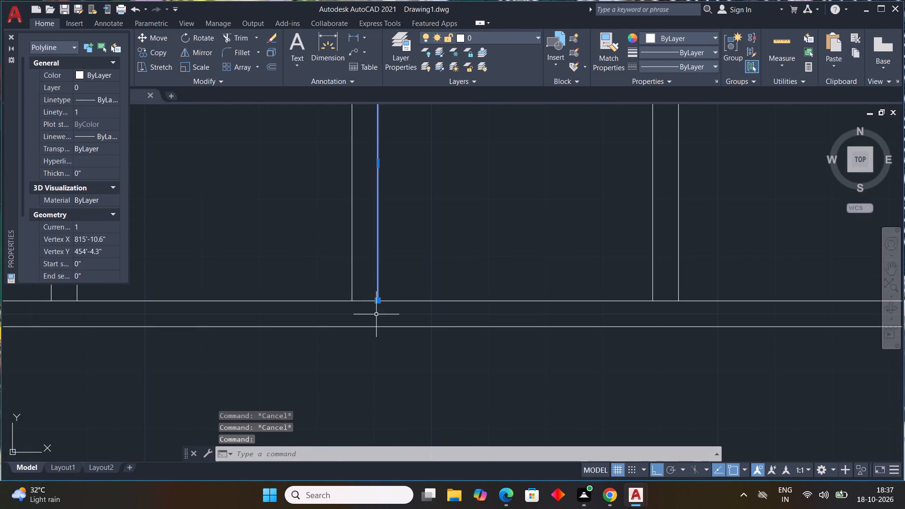
pyautogui.moveTo(378, 300); pyautogui.dragTo(381, 308)
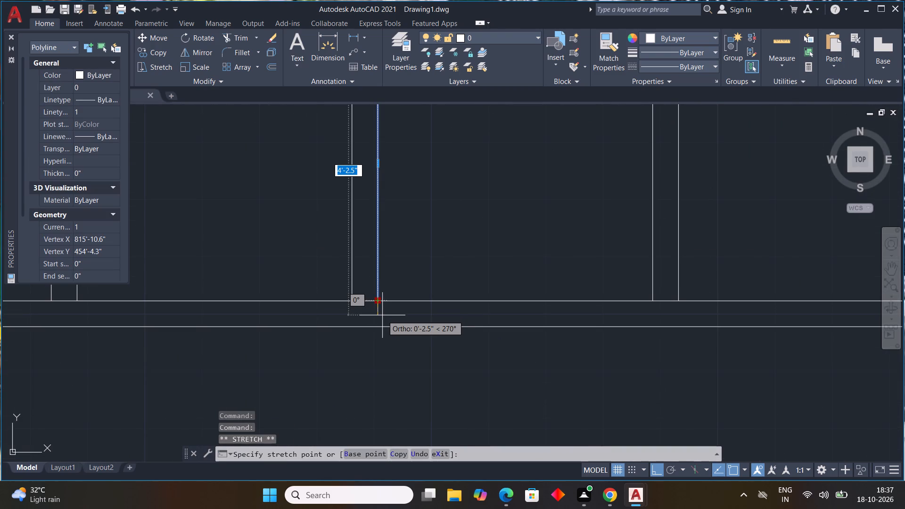
pyautogui.click(378, 327)
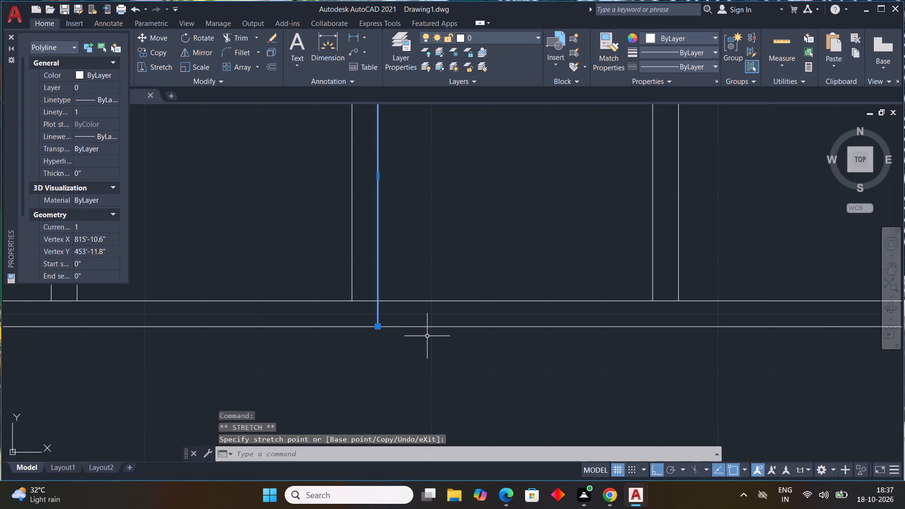
pyautogui.press('Escape')
# Stretch the lower end of the third cross partition's right face down to the lower line of the horizontal partition.
pyautogui.scroll(1, 673, 315)
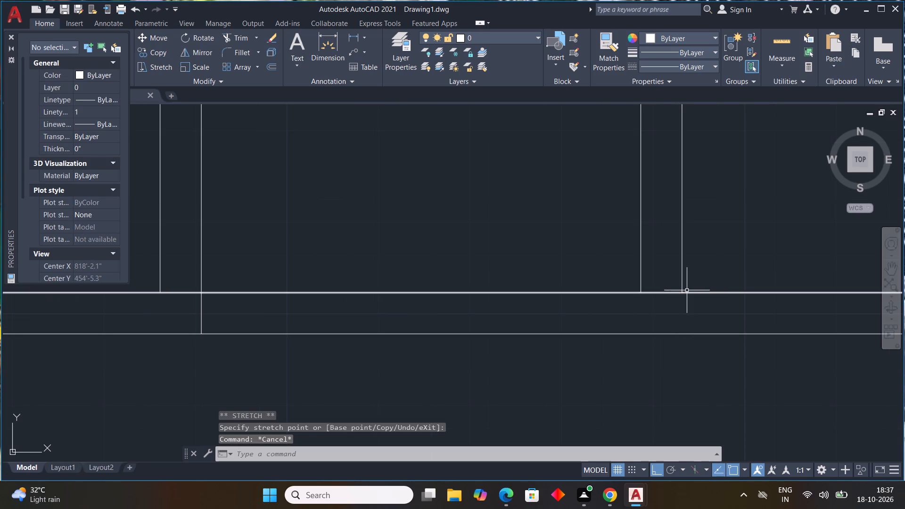
pyautogui.click(683, 290)
pyautogui.moveTo(683, 294); pyautogui.dragTo(685, 307)
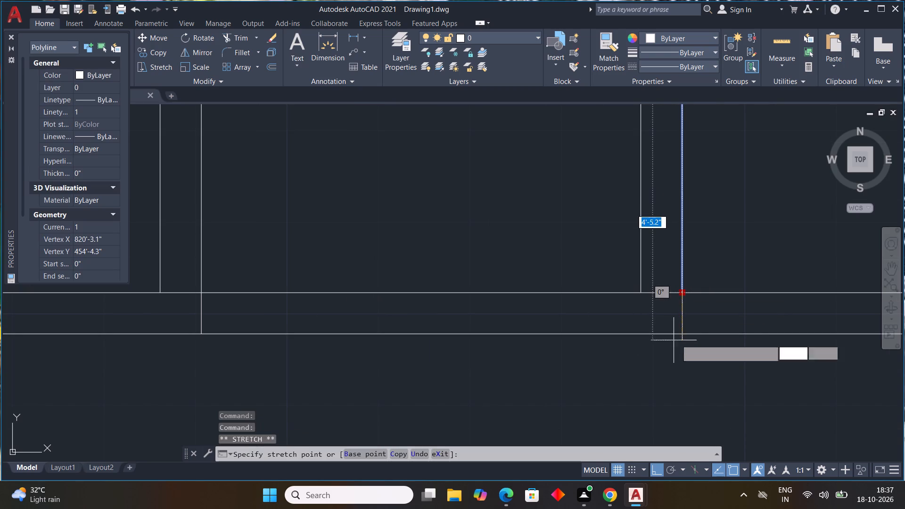
pyautogui.click(681, 336)
pyautogui.scroll(-2, 732, 360)
pyautogui.moveTo(732, 360); pyautogui.dragTo(724, 375, button='middle')
pyautogui.press('Escape')
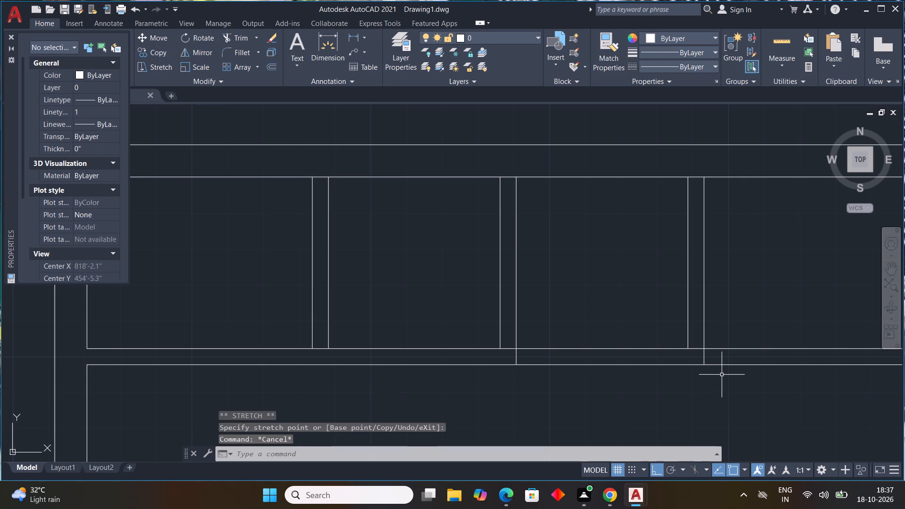
# Trim both horizontal partition lines between the second and third cross partitions to open the space between them.
pyautogui.write('TR')
pyautogui.press('space')
pyautogui.moveTo(605, 337); pyautogui.dragTo(603, 387)
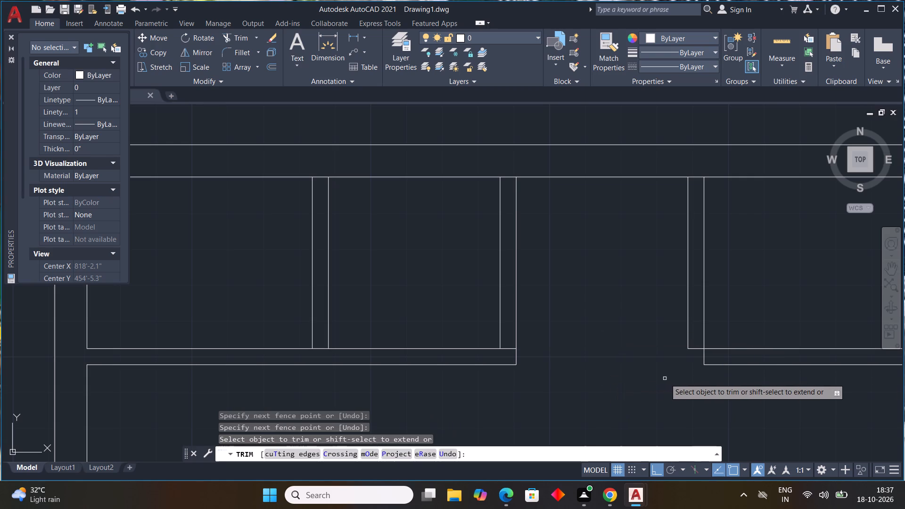
pyautogui.press('Escape')
pyautogui.press('Escape')
pyautogui.press('Escape')
pyautogui.press('Escape')
pyautogui.press('Escape')
pyautogui.press('Escape')
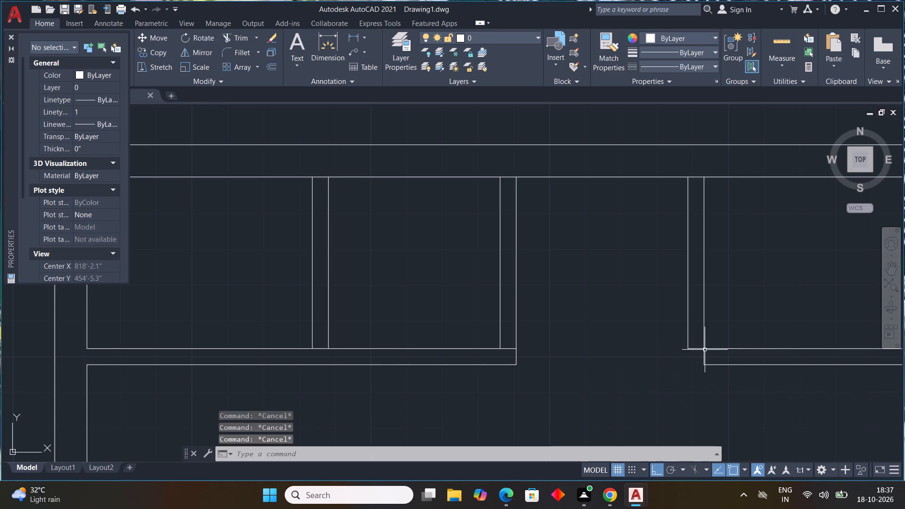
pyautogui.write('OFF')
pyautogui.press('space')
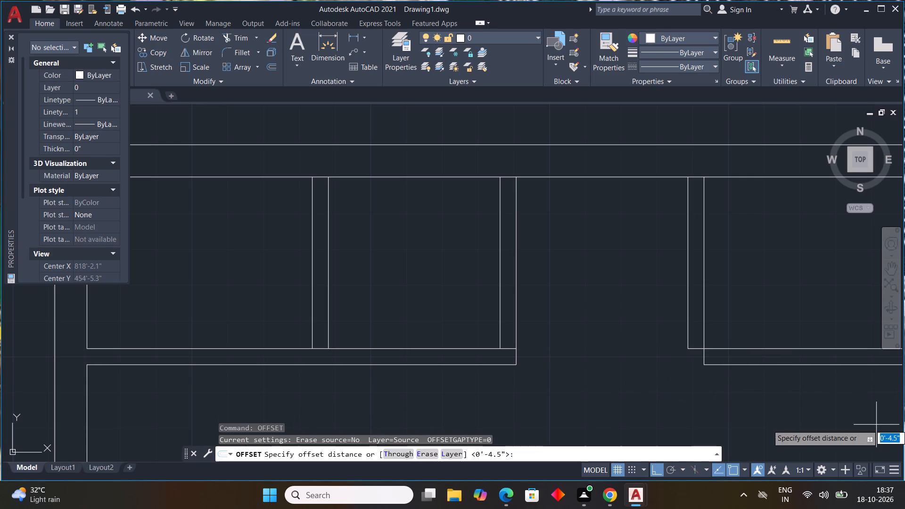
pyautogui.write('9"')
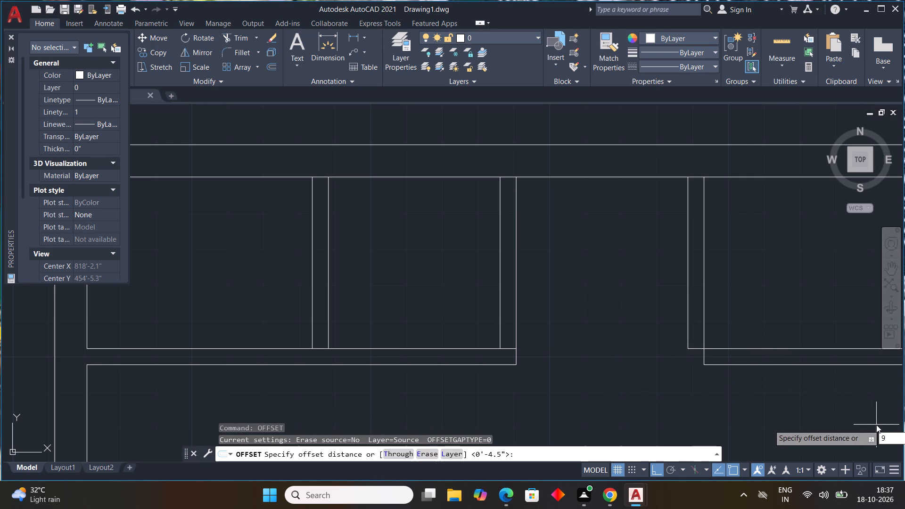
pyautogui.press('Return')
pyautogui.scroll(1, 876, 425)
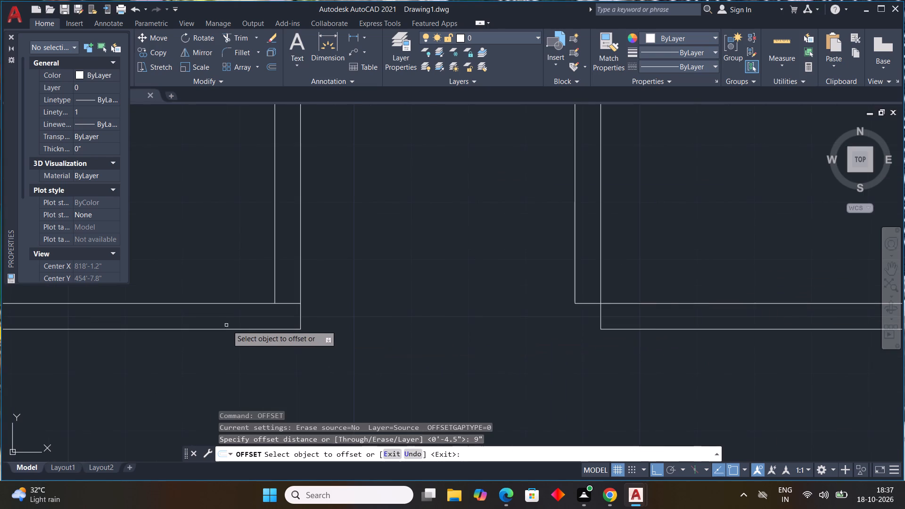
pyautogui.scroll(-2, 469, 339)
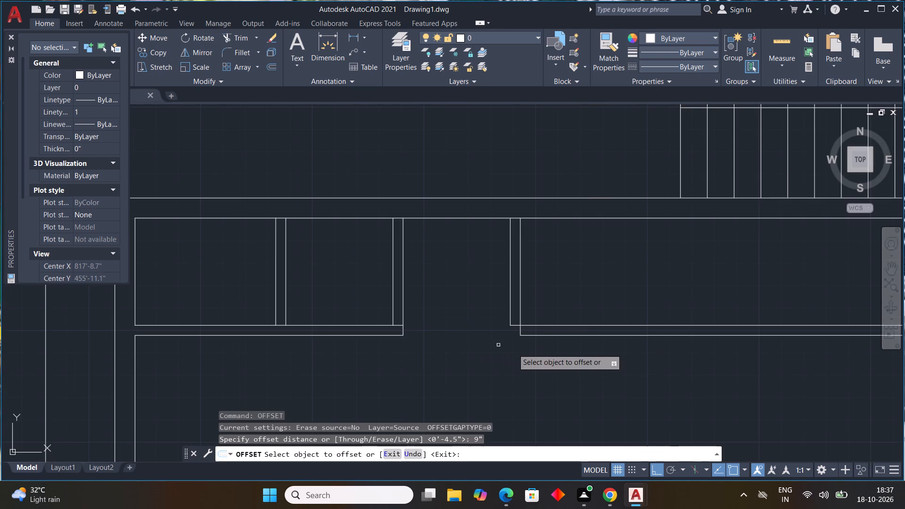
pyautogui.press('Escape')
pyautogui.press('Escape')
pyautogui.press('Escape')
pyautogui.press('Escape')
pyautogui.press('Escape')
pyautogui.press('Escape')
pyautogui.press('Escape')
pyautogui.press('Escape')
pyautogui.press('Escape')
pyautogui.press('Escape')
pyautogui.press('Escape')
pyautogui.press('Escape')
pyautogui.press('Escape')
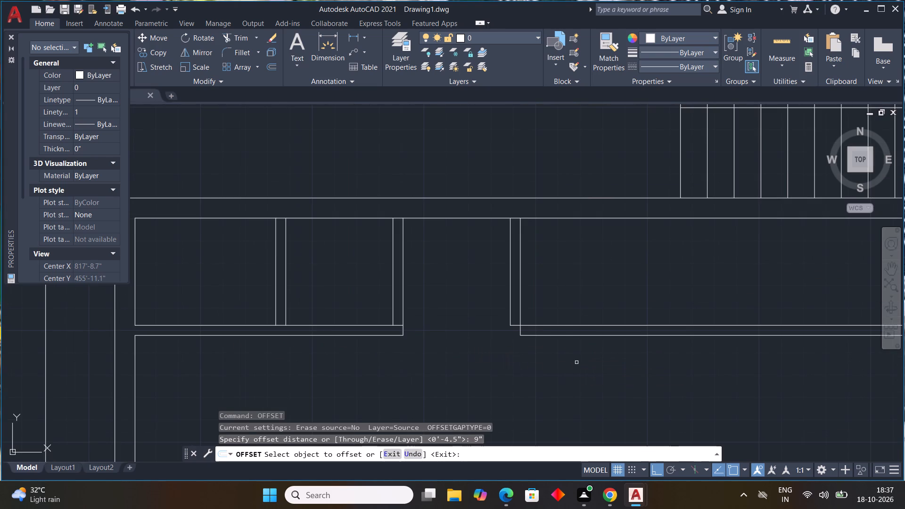
# Draw a horizontal line joining the lower ends of the second and third cross partitions' right faces, closing the gap.
pyautogui.press('l')
pyautogui.press('space')
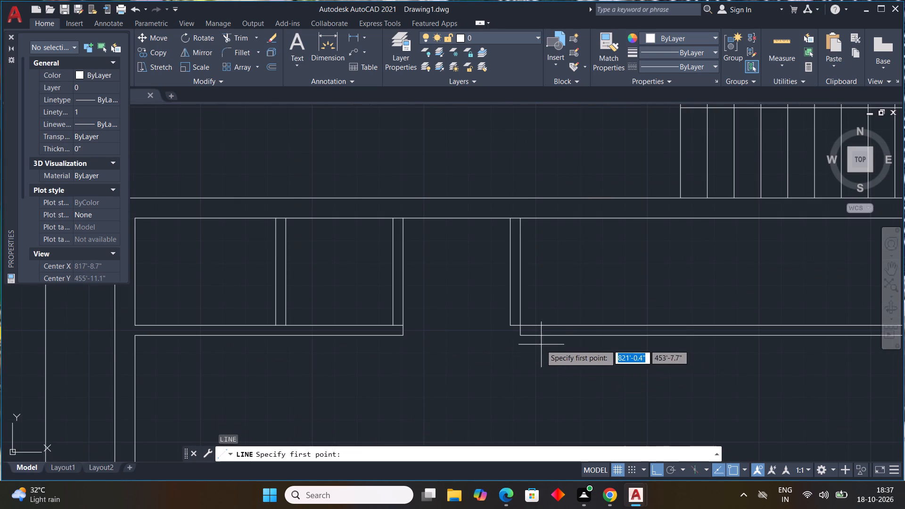
pyautogui.moveTo(520, 338); pyautogui.dragTo(502, 338)
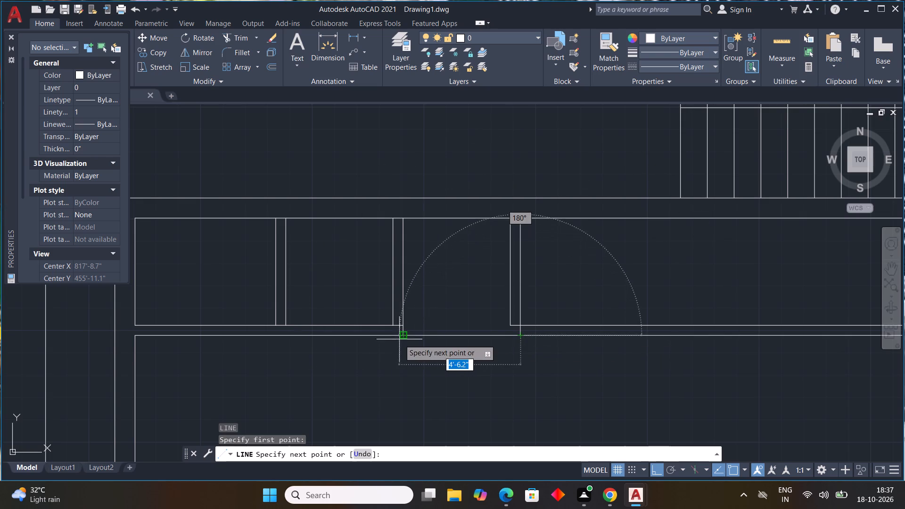
pyautogui.click(405, 337)
pyautogui.press('Escape')
# Offset the new closing line 9" upward into the space between the second and third cross partitions.
pyautogui.write('OFF')
pyautogui.press('space')
pyautogui.write('9"')
pyautogui.press('Return')
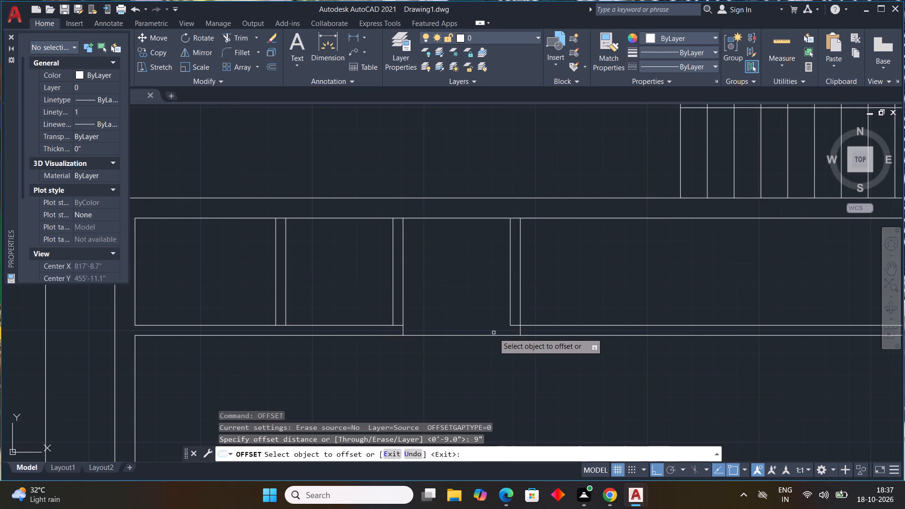
pyautogui.click(494, 334)
pyautogui.click(495, 327)
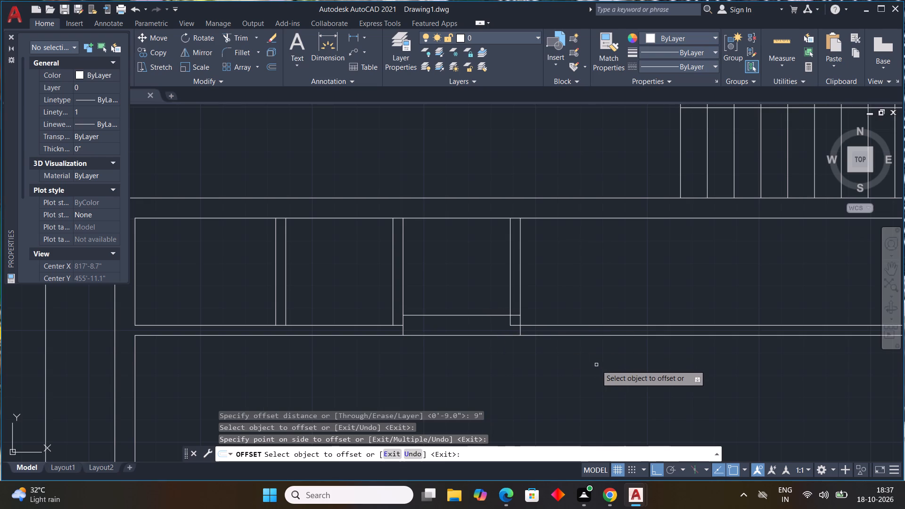
pyautogui.press('Escape')
pyautogui.press('Escape')
pyautogui.press('Escape')
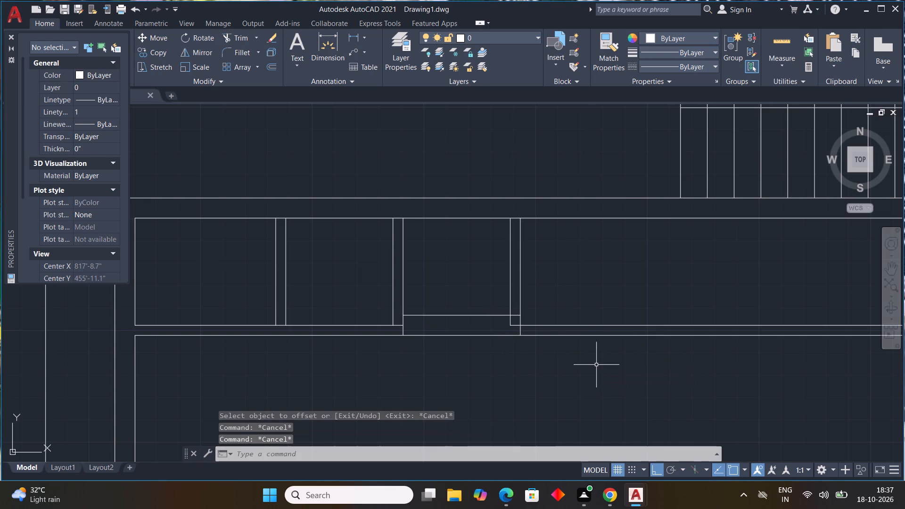
# Trim the overlapping line ends between the two faces at the foot of the third cross partition.
pyautogui.write('TR')
pyautogui.press('space')
pyautogui.scroll(2, 518, 314)
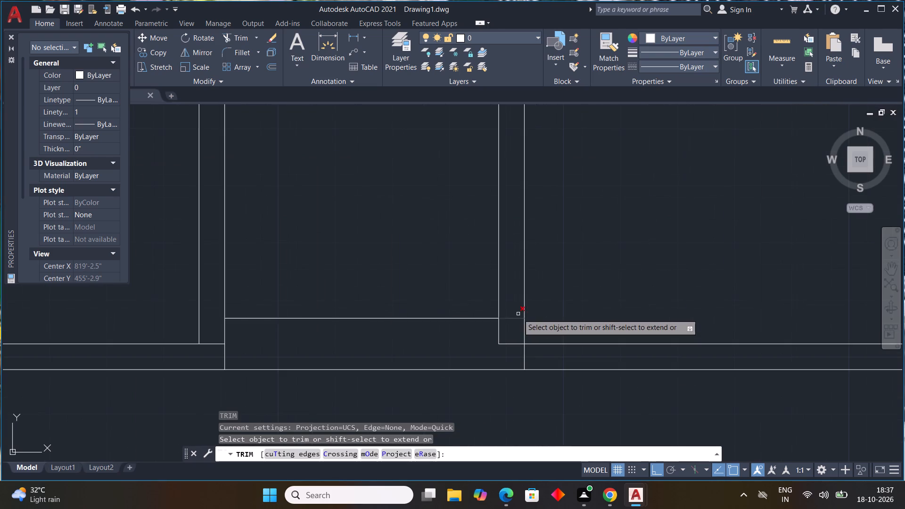
pyautogui.moveTo(518, 313); pyautogui.dragTo(467, 361)
pyautogui.moveTo(505, 335); pyautogui.dragTo(505, 347)
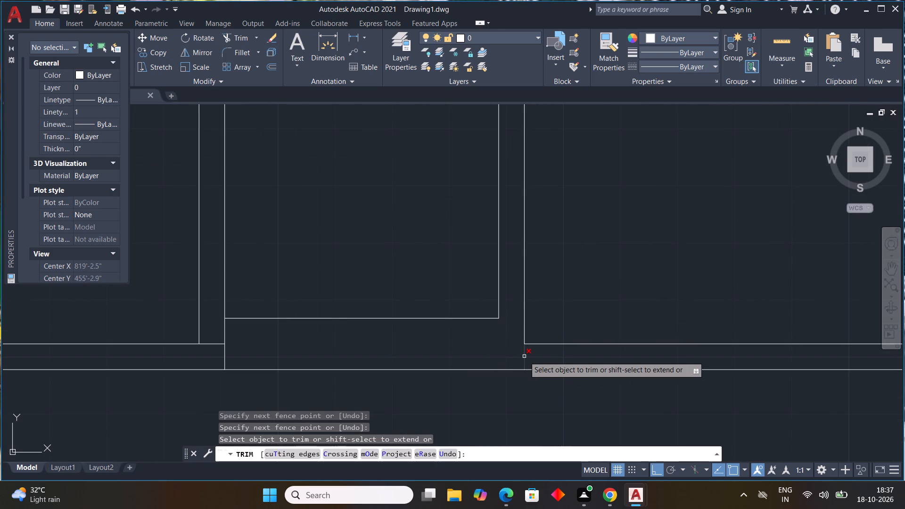
# Trim away both horizontal partition lines running right from the third cross partition.
pyautogui.scroll(-1, 592, 368)
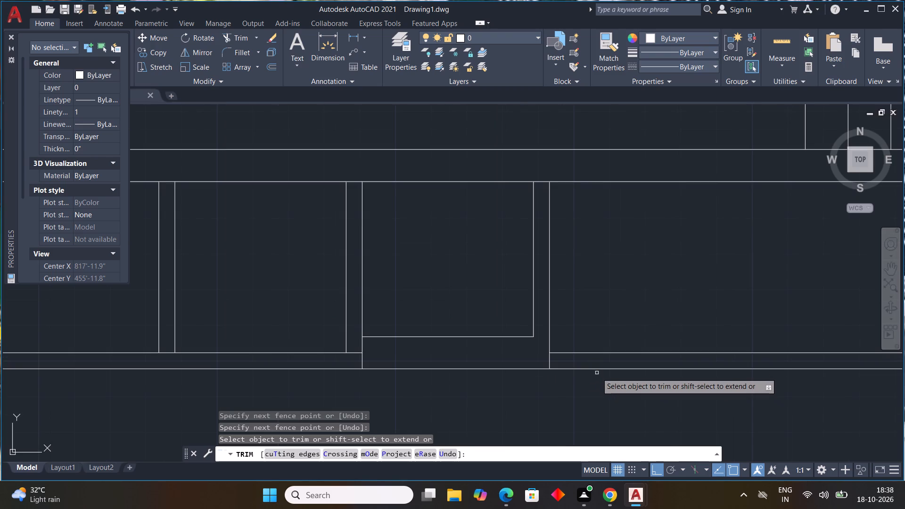
pyautogui.scroll(-1, 597, 373)
pyautogui.moveTo(628, 349); pyautogui.dragTo(626, 392)
# Trim the overlapping line ends at the foot of the second cross partition so the walls join cleanly.
pyautogui.scroll(2, 456, 361)
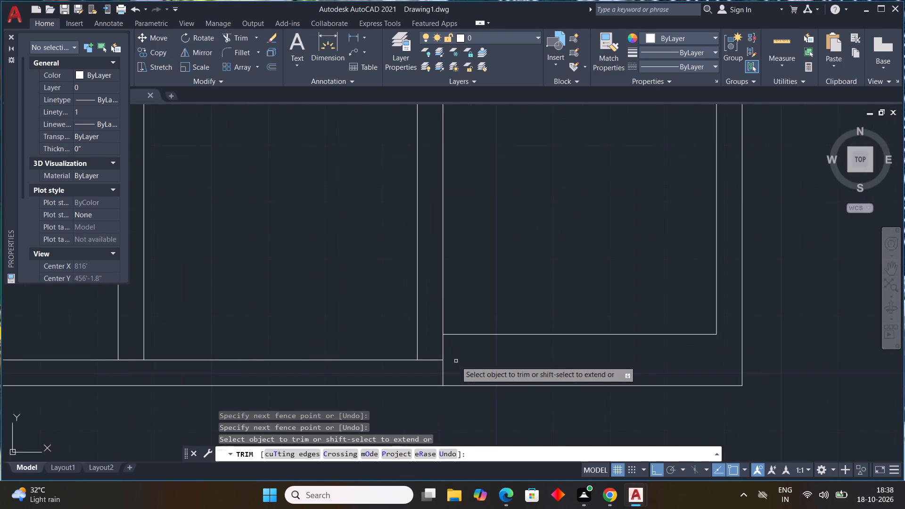
pyautogui.moveTo(456, 361); pyautogui.dragTo(515, 350, button='middle')
pyautogui.moveTo(506, 339); pyautogui.dragTo(492, 344)
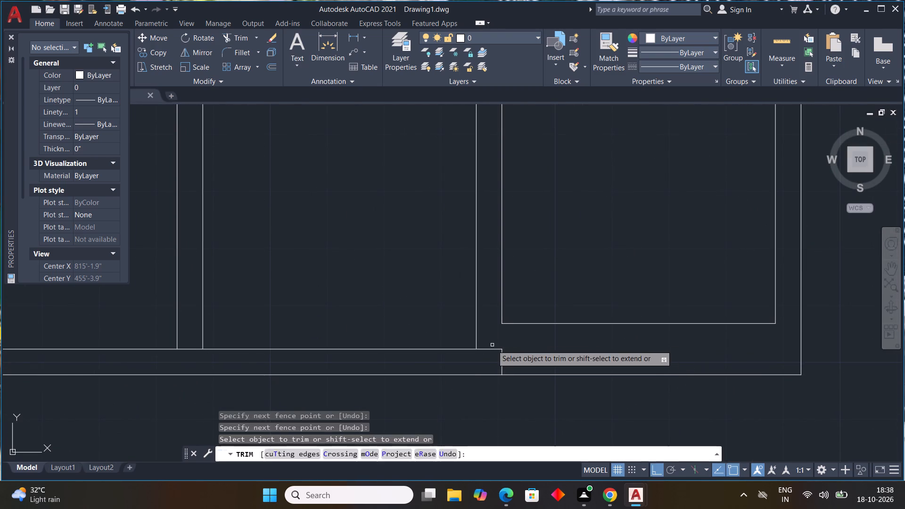
pyautogui.moveTo(492, 345); pyautogui.dragTo(497, 365)
pyautogui.moveTo(498, 366); pyautogui.dragTo(514, 366)
pyautogui.scroll(-2, 578, 378)
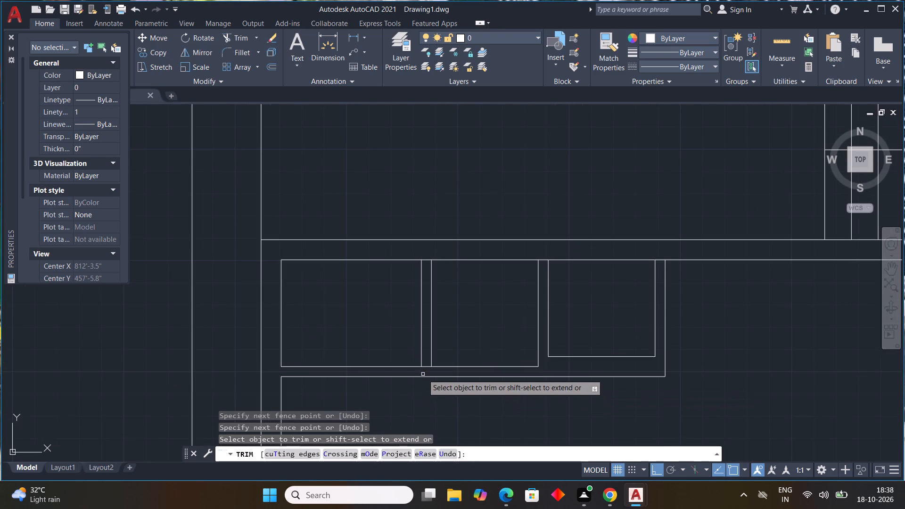
pyautogui.scroll(1, 423, 374)
pyautogui.press('Escape')
pyautogui.press('Escape')
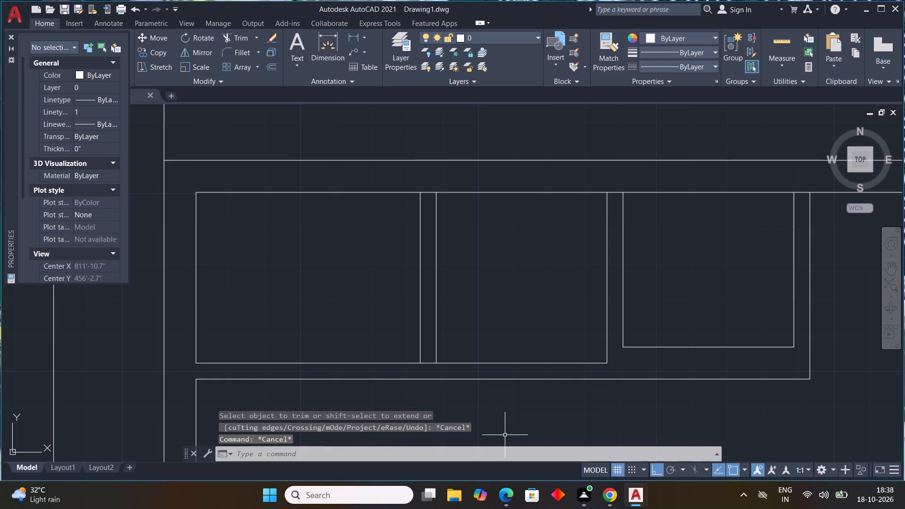
pyautogui.press('Escape')
pyautogui.press('Escape')
pyautogui.press('Escape')
# Draw two short vertical lines across the 9" wall above the room between the second and third cross partitions, marking an opening.
pyautogui.write('L')
pyautogui.press('space')
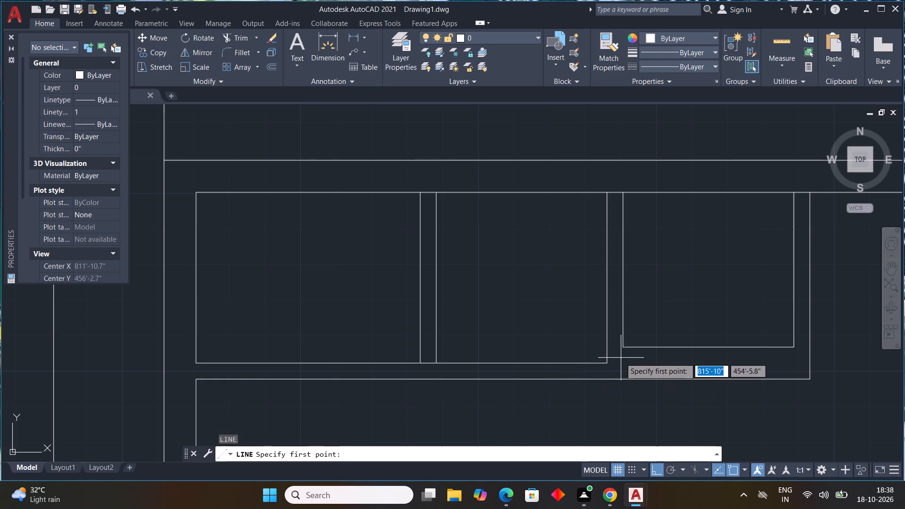
pyautogui.scroll(1, 600, 353)
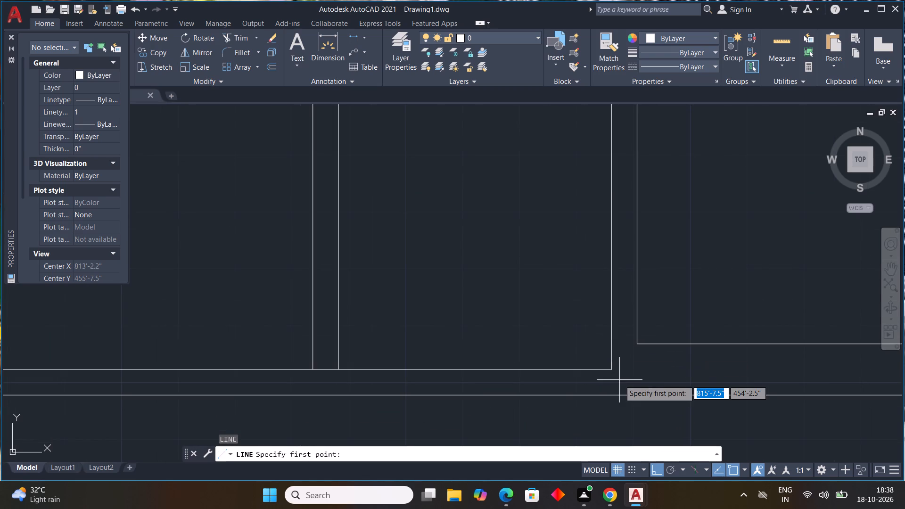
pyautogui.scroll(-2, 512, 379)
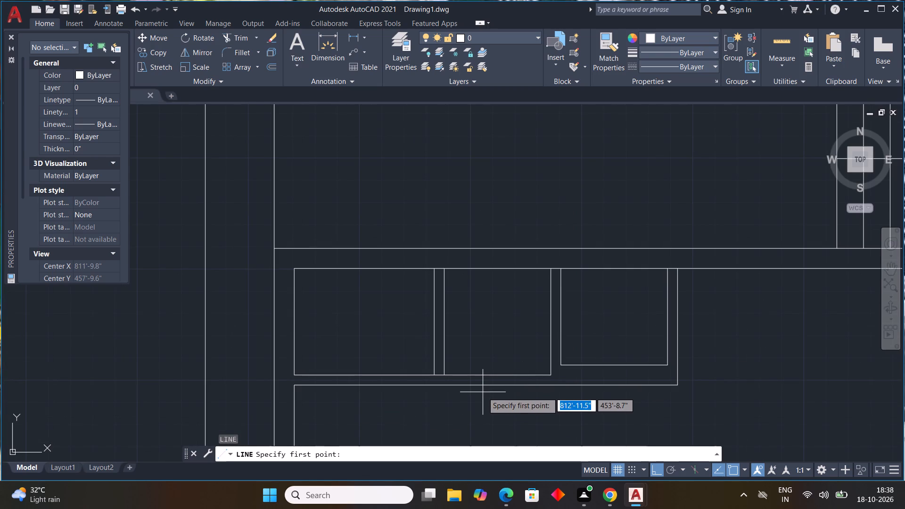
pyautogui.click(583, 250)
pyautogui.click(584, 268)
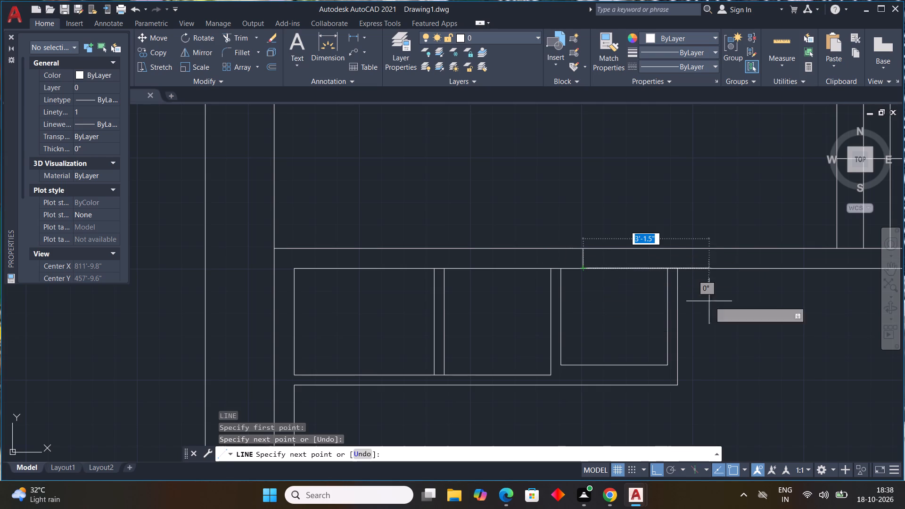
pyautogui.press('Escape')
pyautogui.press('space')
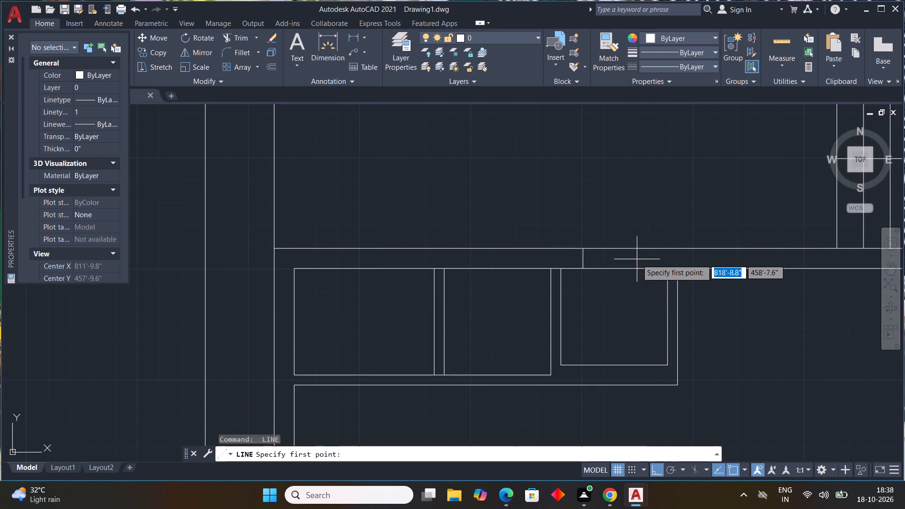
pyautogui.click(642, 252)
pyautogui.click(642, 268)
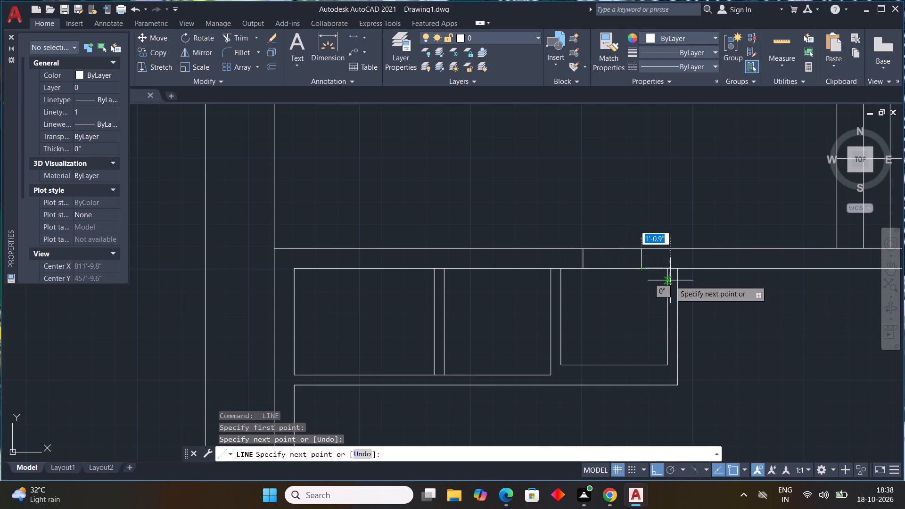
pyautogui.press('Escape')
# Draw two short vertical lines across the 4.5" horizontal partition below the middle room, marking an opening between the first two cross partitions.
pyautogui.press('space')
pyautogui.moveTo(469, 382); pyautogui.dragTo(475, 337, button='middle')
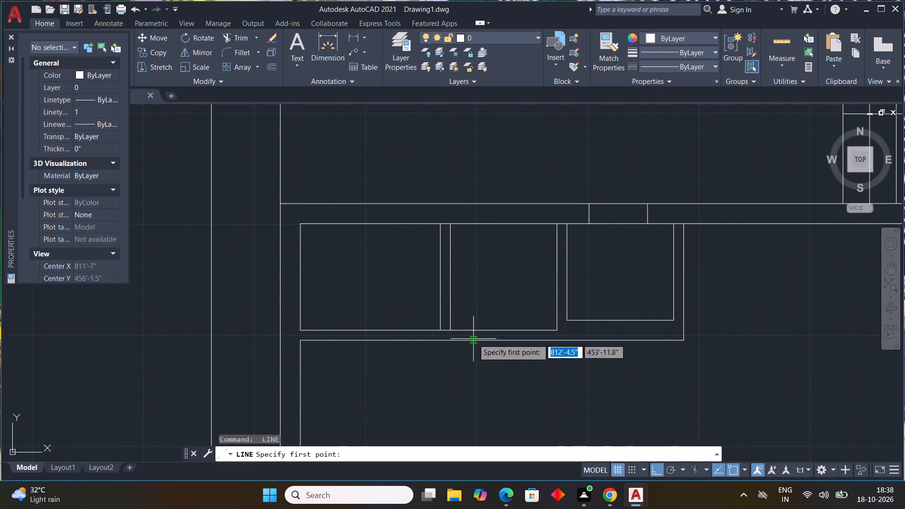
pyautogui.scroll(2, 468, 343)
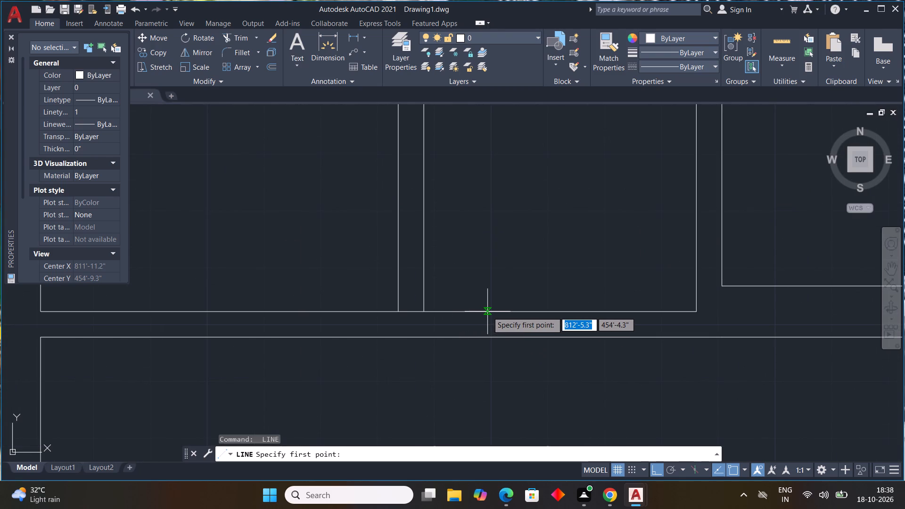
pyautogui.click(479, 312)
pyautogui.click(478, 337)
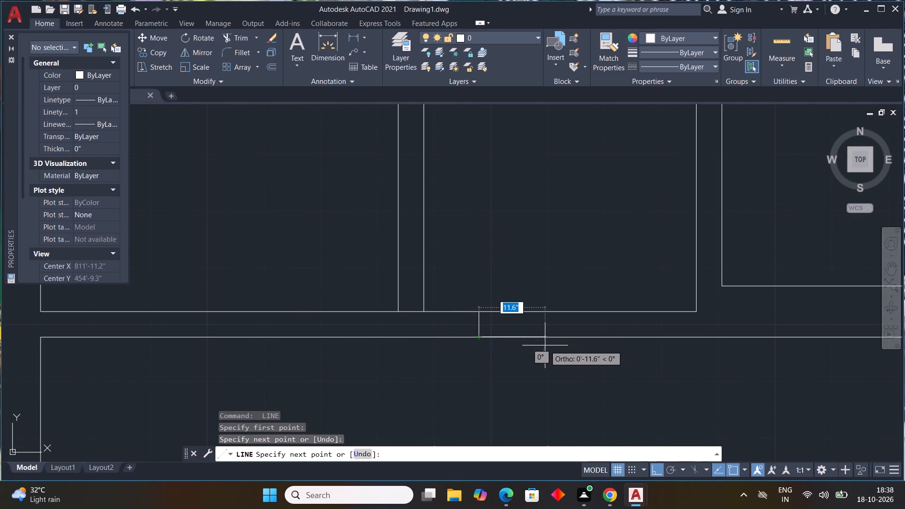
pyautogui.press('Escape')
pyautogui.press('space')
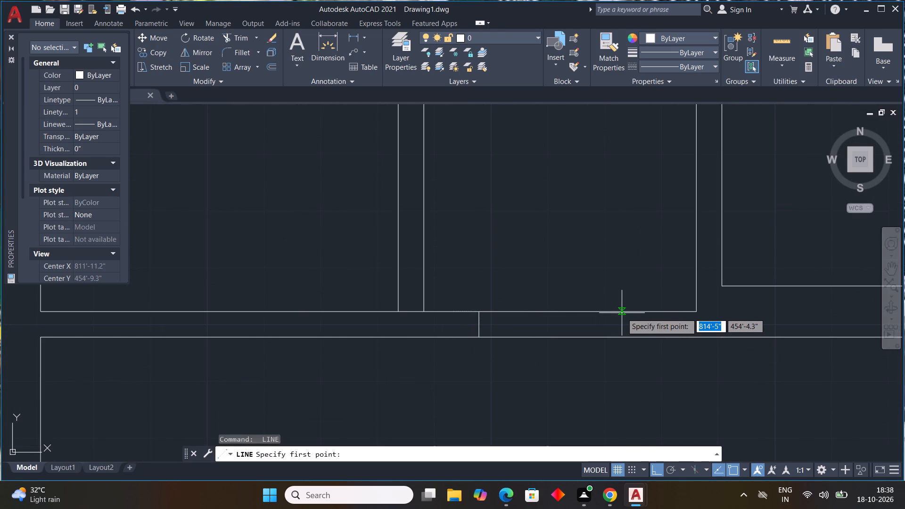
pyautogui.click(642, 312)
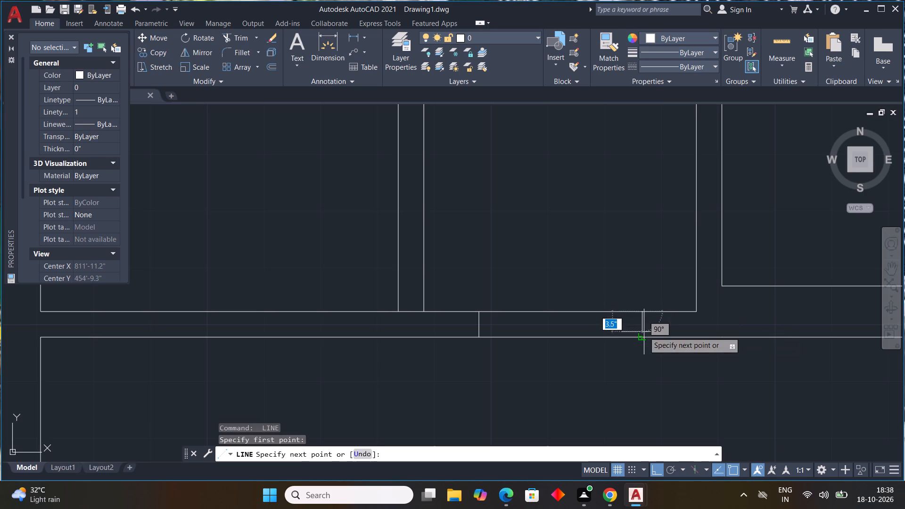
pyautogui.click(643, 334)
pyautogui.press('Escape')
# Draw two lines across the horizontal partition below the leftmost room, one near the first cross partition and one at the outer wall's inner face.
pyautogui.scroll(-2, 661, 361)
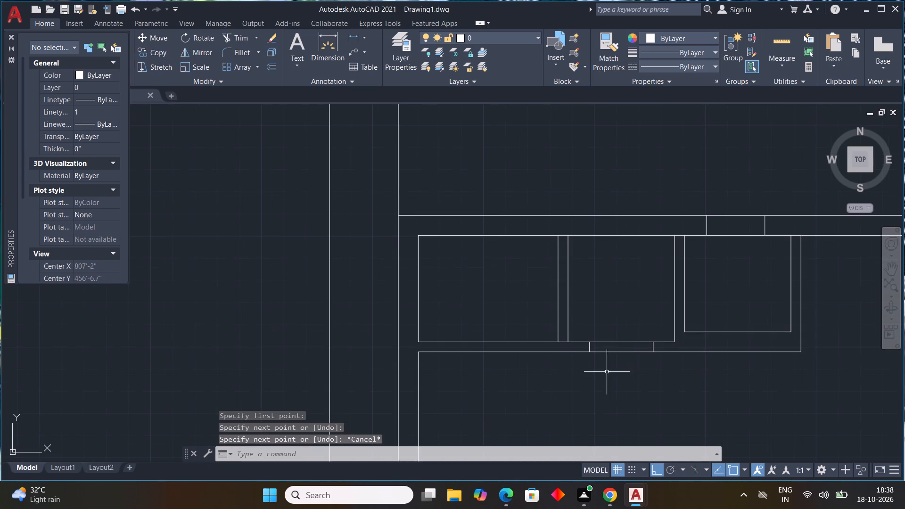
pyautogui.press('space')
pyautogui.scroll(2, 547, 346)
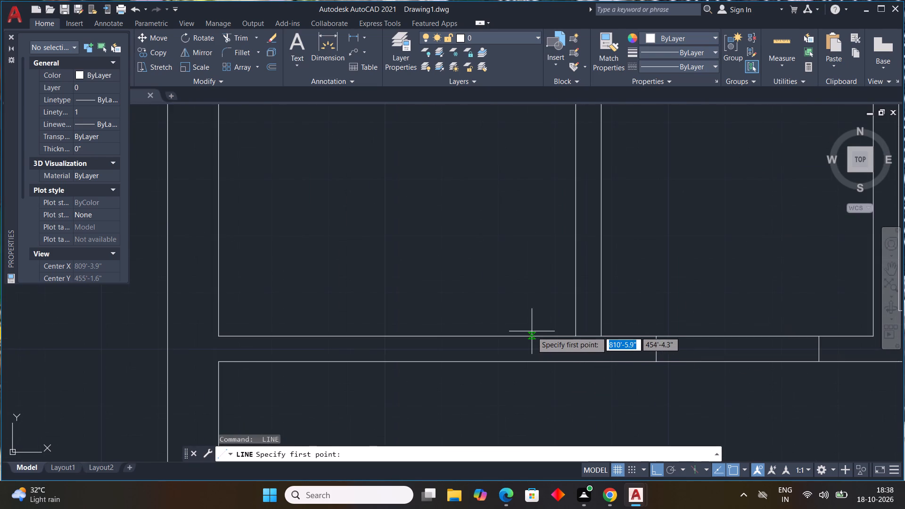
pyautogui.click(527, 336)
pyautogui.click(530, 358)
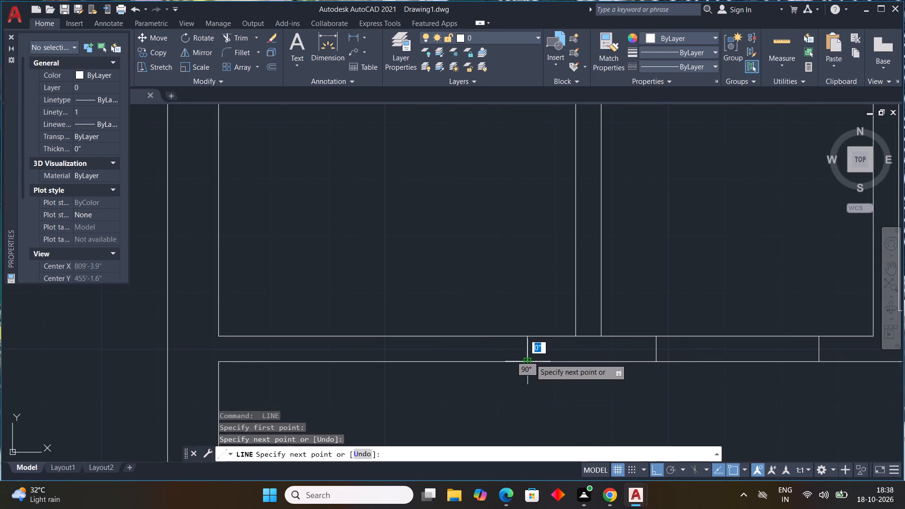
pyautogui.press('Escape')
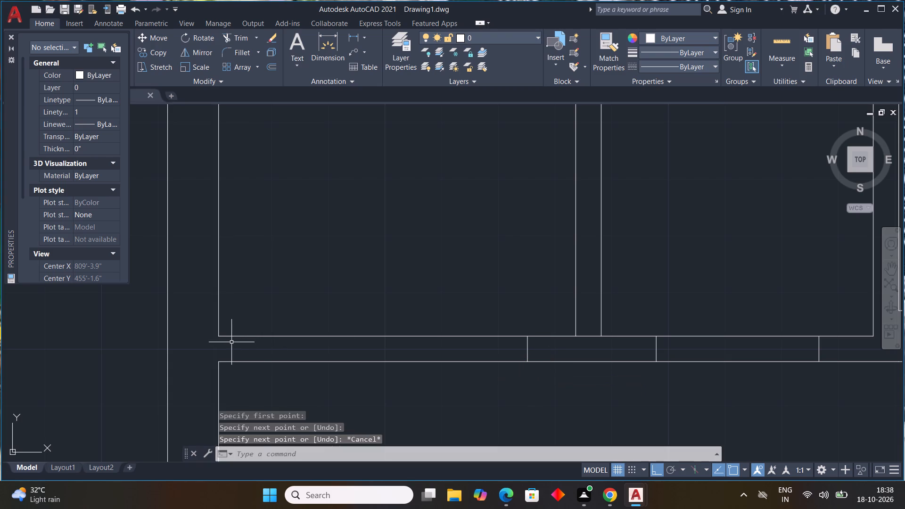
pyautogui.press('space')
pyautogui.click(221, 336)
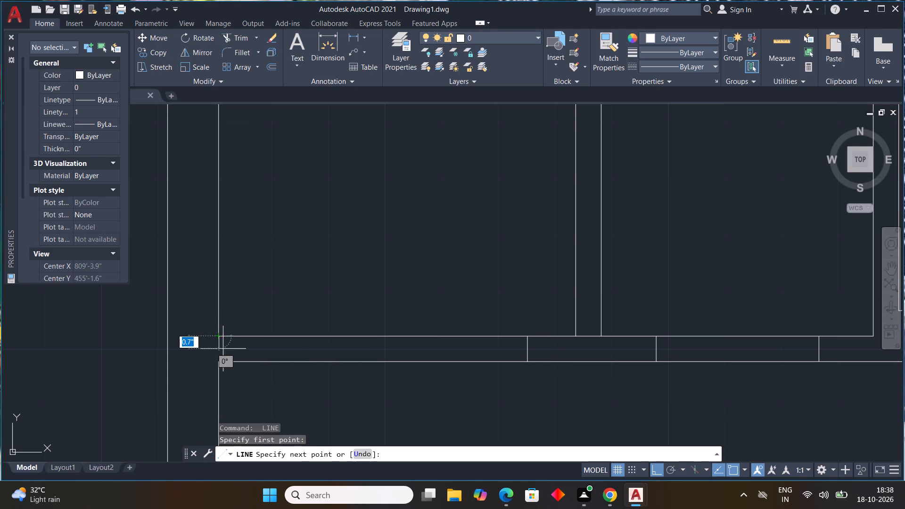
pyautogui.click(223, 364)
pyautogui.press('Escape')
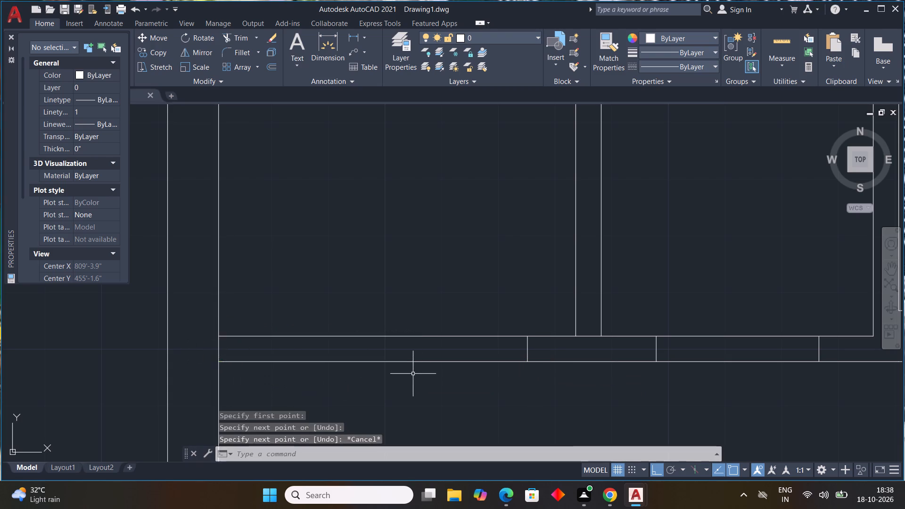
# Draw two short vertical lines across the 9" wall above the leftmost room, marking an opening between the outer wall and first cross partition.
pyautogui.scroll(-2, 409, 373)
pyautogui.moveTo(407, 284); pyautogui.dragTo(406, 334, button='middle')
pyautogui.write('L')
pyautogui.press('space')
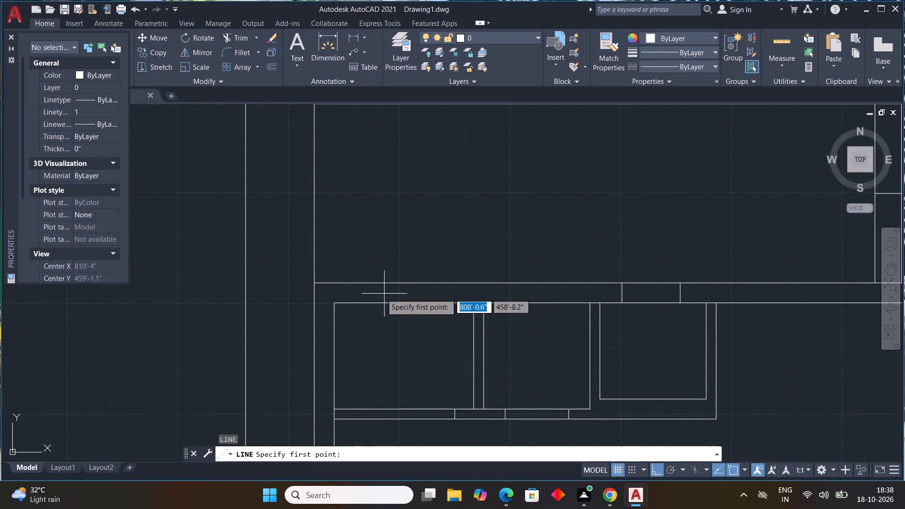
pyautogui.scroll(2, 381, 294)
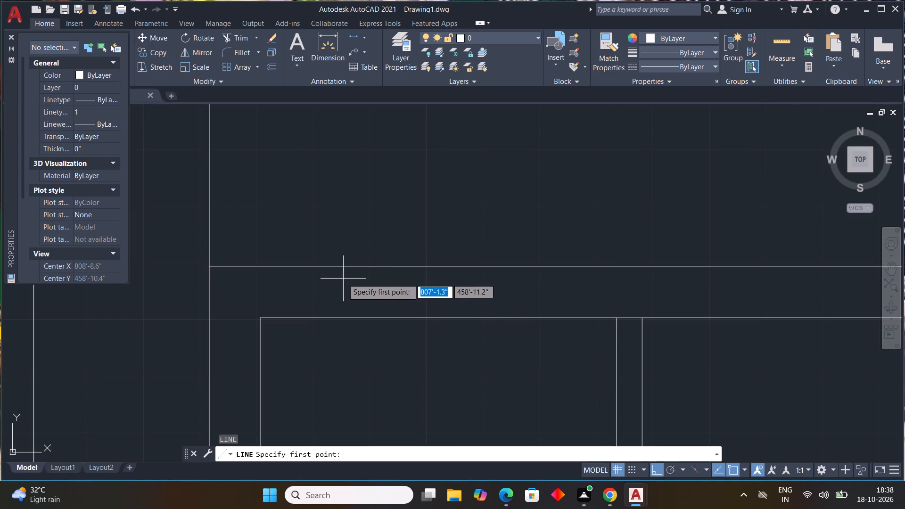
pyautogui.click(301, 269)
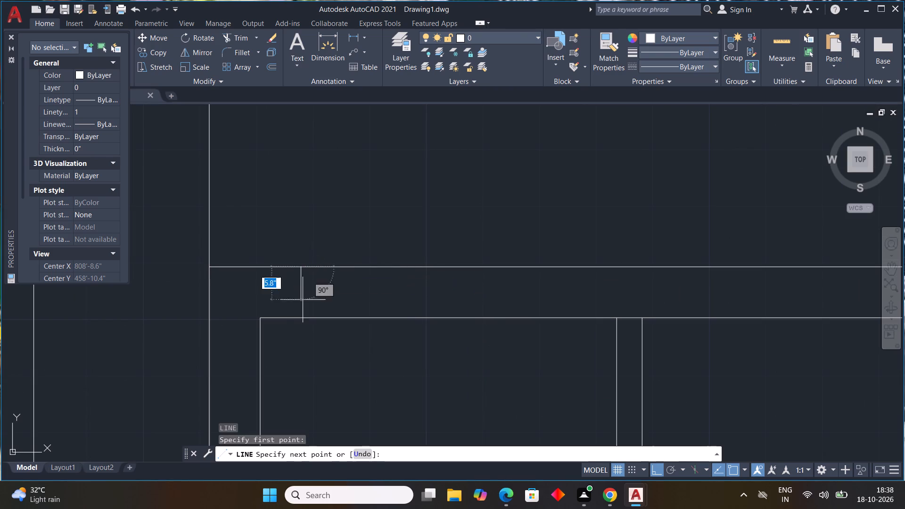
pyautogui.click(299, 316)
pyautogui.press('Escape')
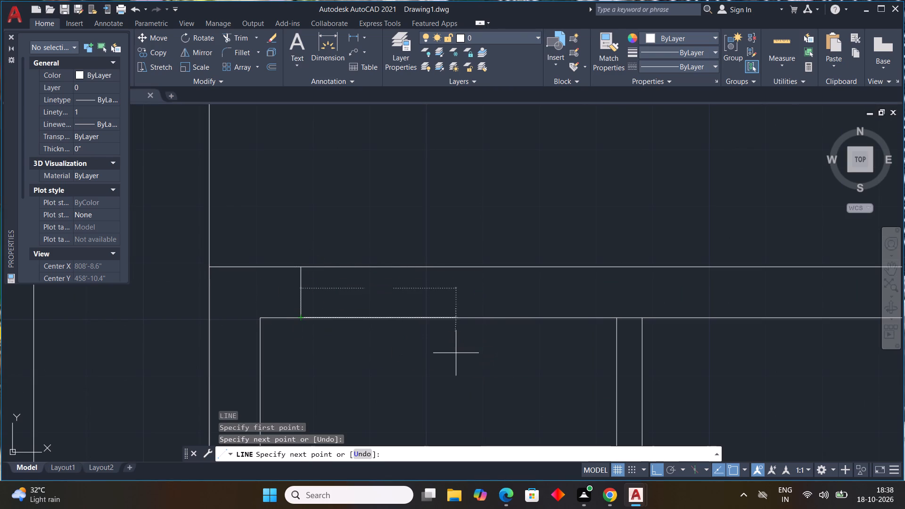
pyautogui.press('space')
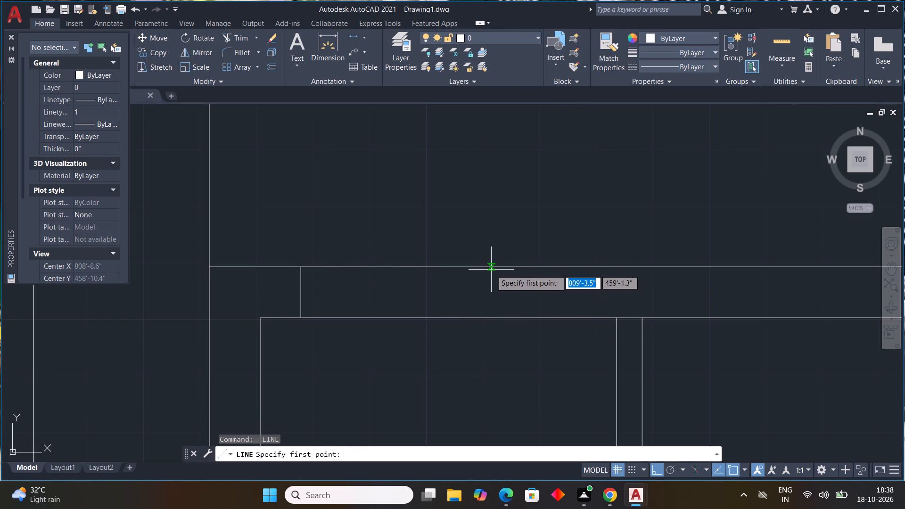
pyautogui.click(491, 270)
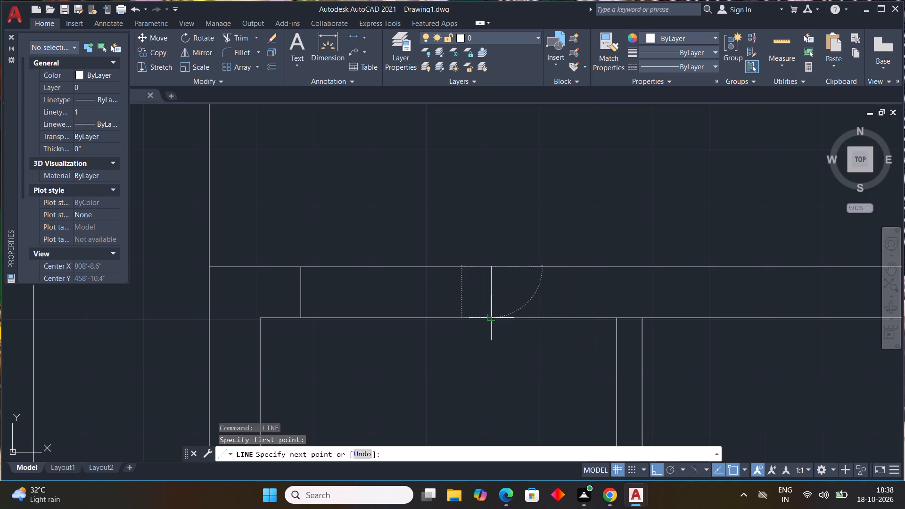
pyautogui.click(489, 318)
pyautogui.press('Escape')
# Trim the 9" horizontal wall's lines between the marker pairs to cut the two openings above the leftmost and third rooms.
pyautogui.scroll(-2, 560, 363)
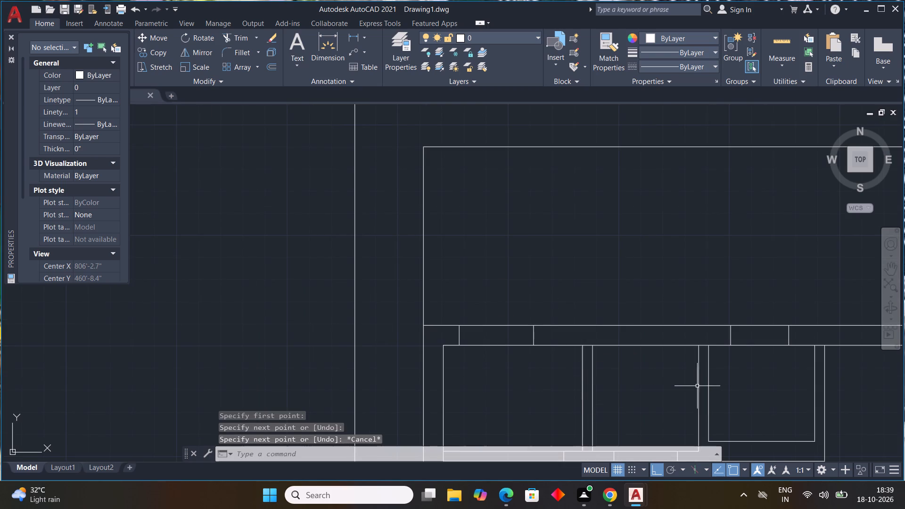
pyautogui.moveTo(693, 380); pyautogui.dragTo(612, 318, button='middle')
pyautogui.scroll(-2, 690, 318)
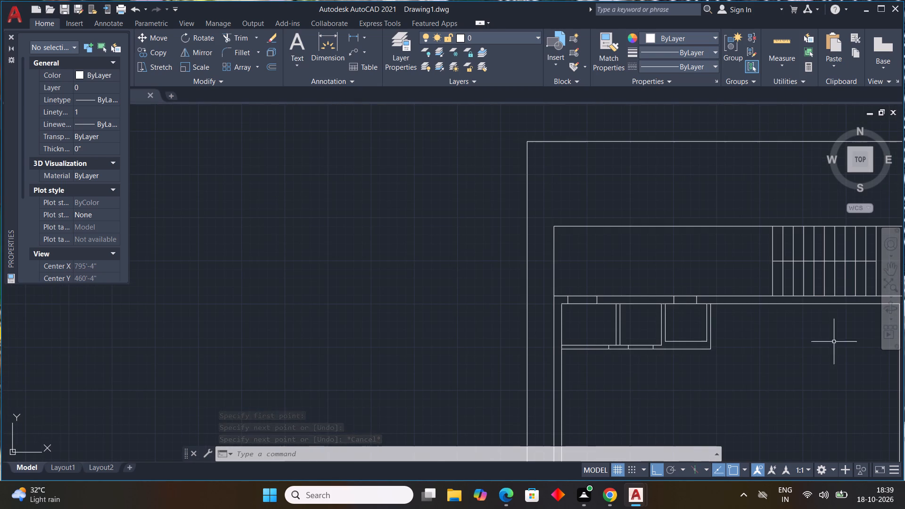
pyautogui.scroll(3, 629, 298)
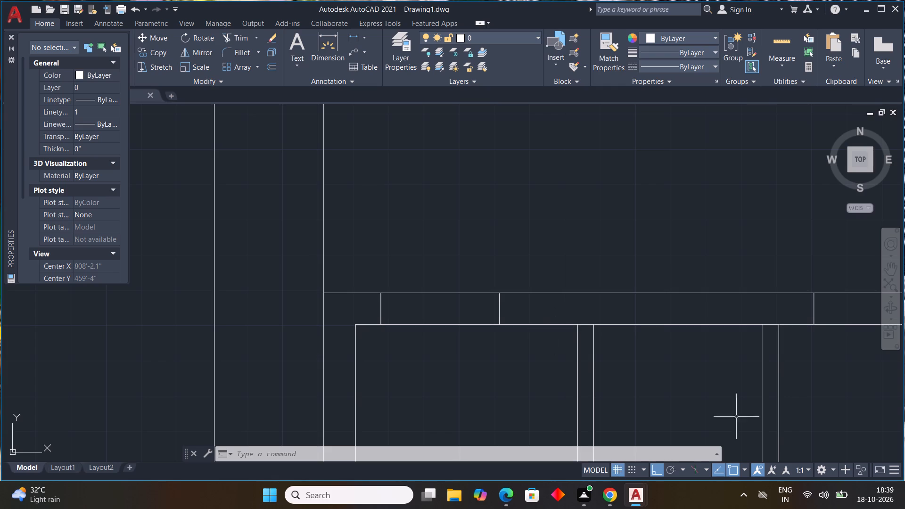
pyautogui.write('TR')
pyautogui.press('space')
pyautogui.moveTo(440, 255); pyautogui.dragTo(435, 353)
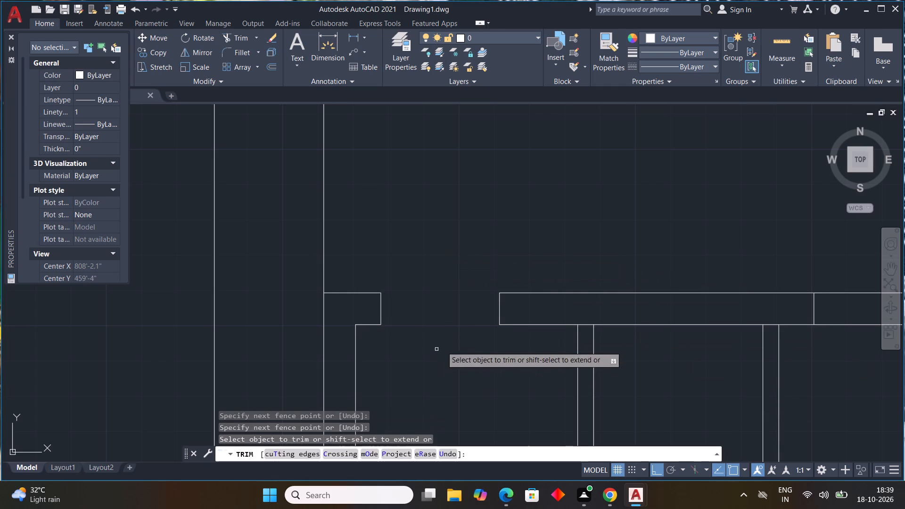
pyautogui.scroll(-1, 713, 353)
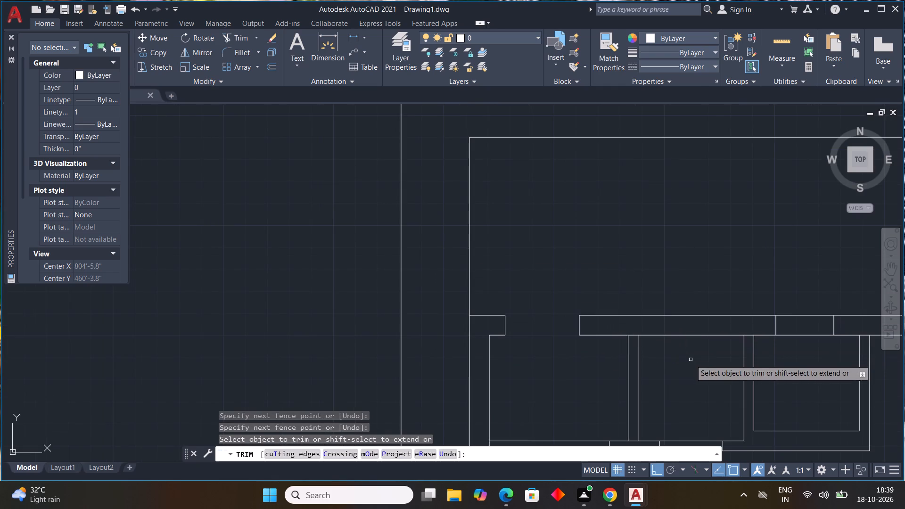
pyautogui.moveTo(688, 358); pyautogui.dragTo(624, 335, button='middle')
pyautogui.moveTo(742, 278); pyautogui.dragTo(740, 290)
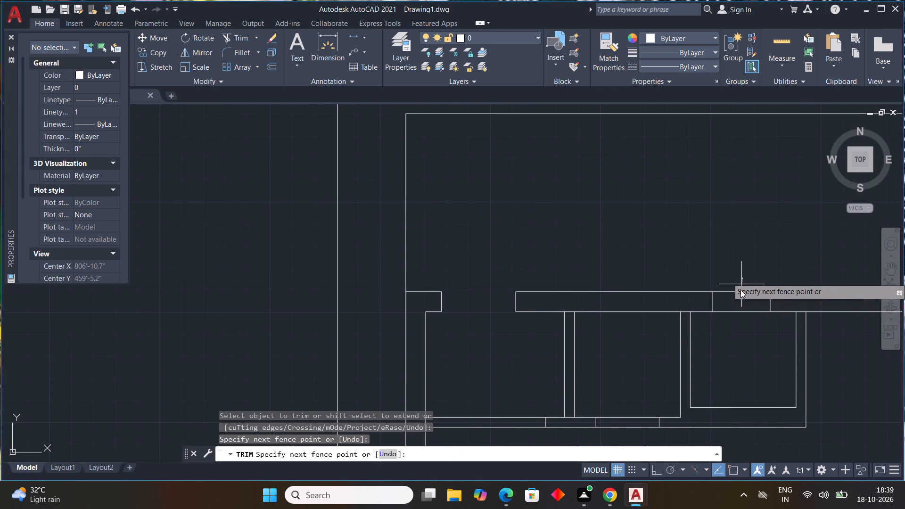
pyautogui.moveTo(740, 290); pyautogui.dragTo(740, 319)
pyautogui.scroll(-1, 742, 324)
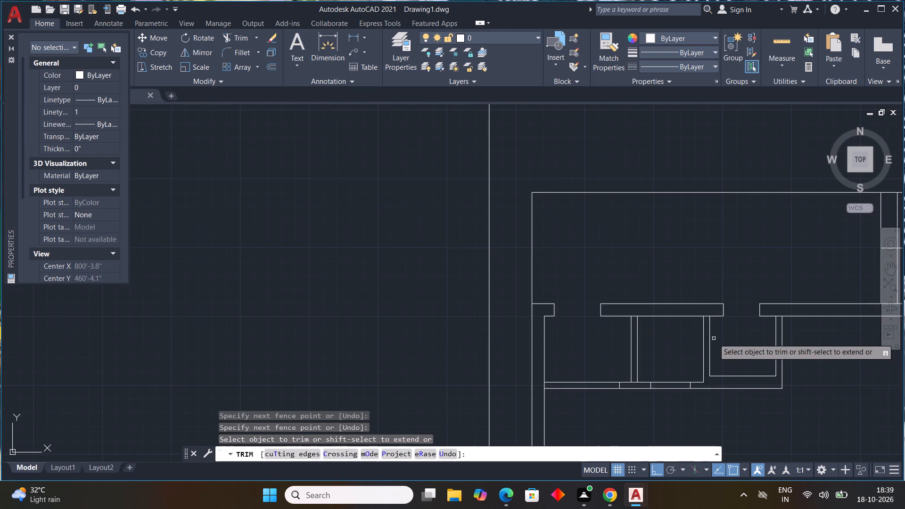
# Trim the 4.5" horizontal partition between its markers to cut the openings below the middle and leftmost rooms.
pyautogui.moveTo(718, 340); pyautogui.dragTo(724, 300, button='middle')
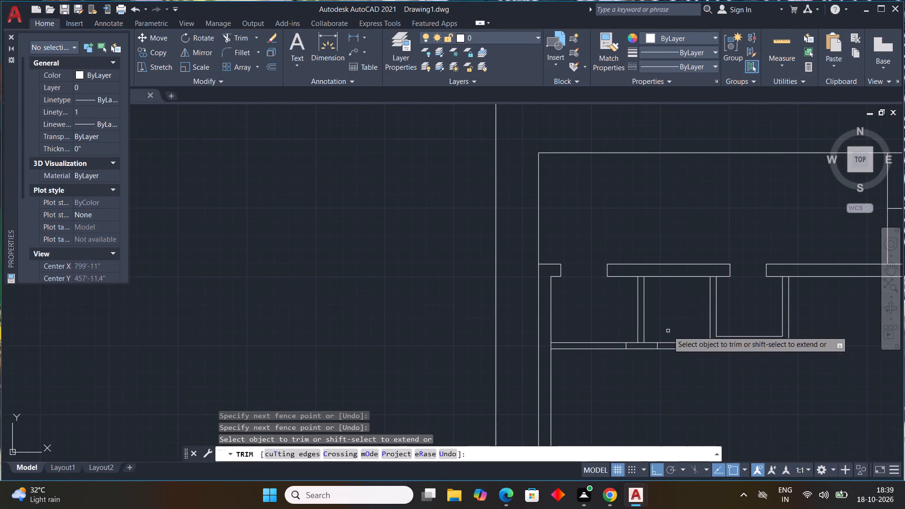
pyautogui.moveTo(668, 331); pyautogui.dragTo(675, 378)
pyautogui.moveTo(580, 329); pyautogui.dragTo(584, 374)
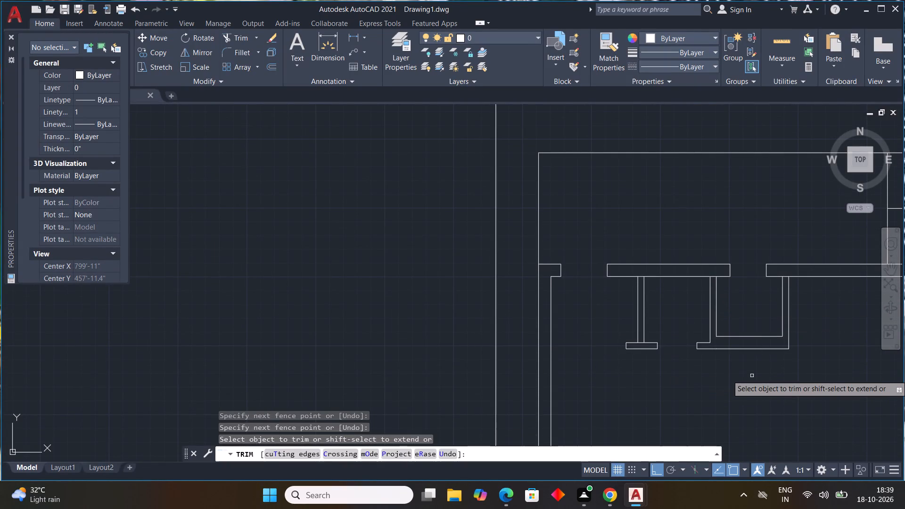
pyautogui.press('Escape')
pyautogui.press('Escape')
pyautogui.press('Escape')
pyautogui.press('Escape')
pyautogui.press('Escape')
pyautogui.press('Escape')
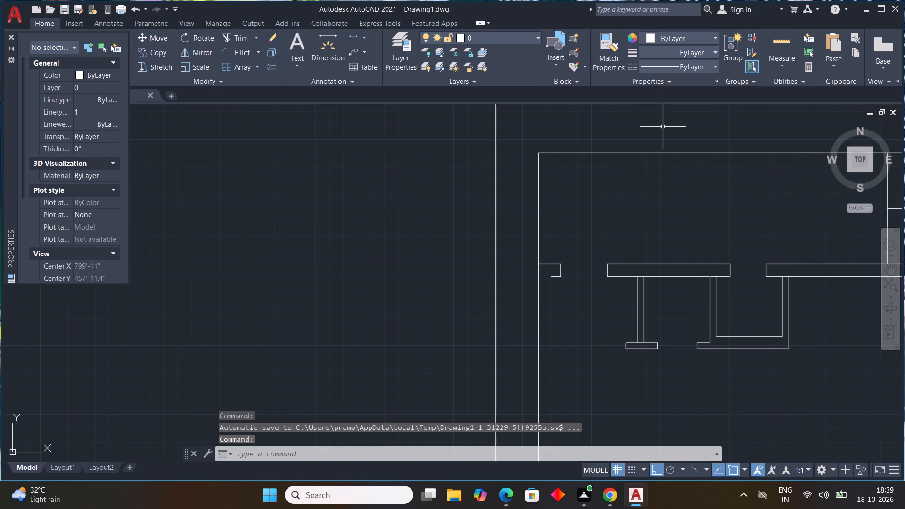
# Offset the lower line of the 9" wall beneath the stair by 12'3" downward into the open area.
pyautogui.scroll(-2, 733, 178)
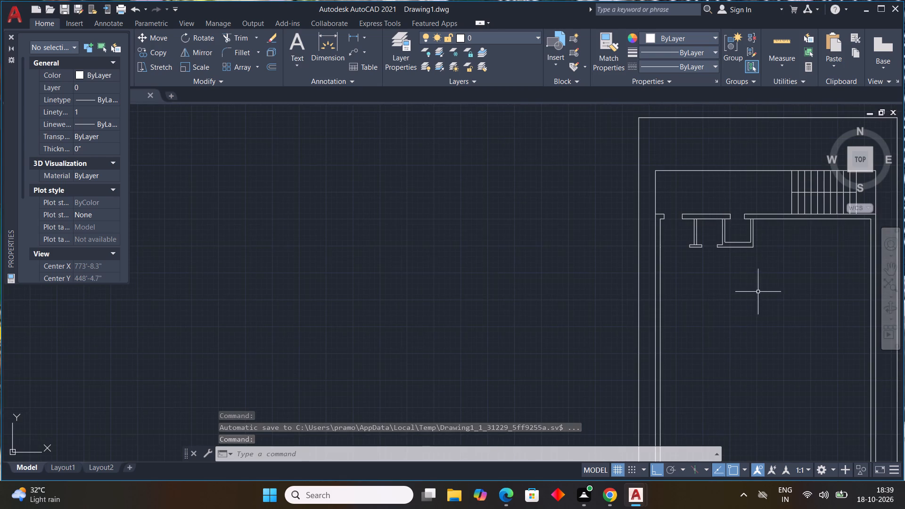
pyautogui.moveTo(692, 285); pyautogui.dragTo(597, 250, button='middle')
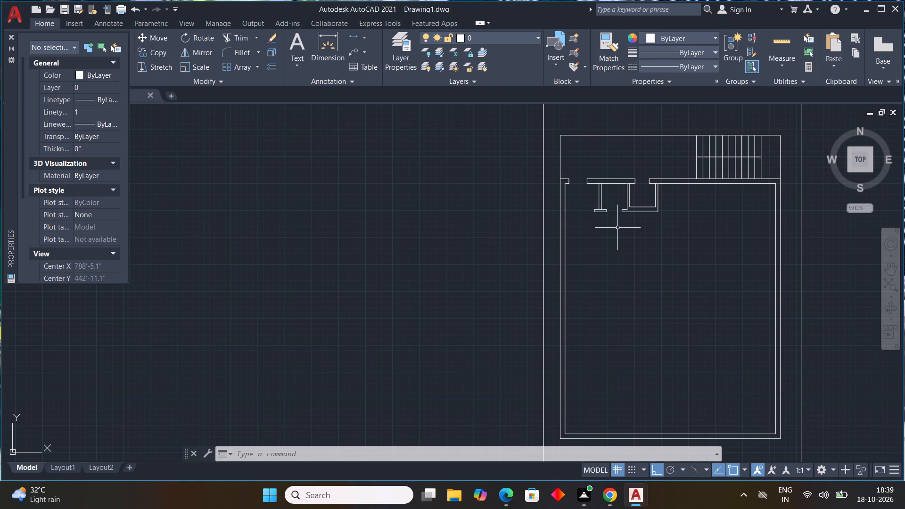
pyautogui.moveTo(678, 269); pyautogui.dragTo(590, 260, button='middle')
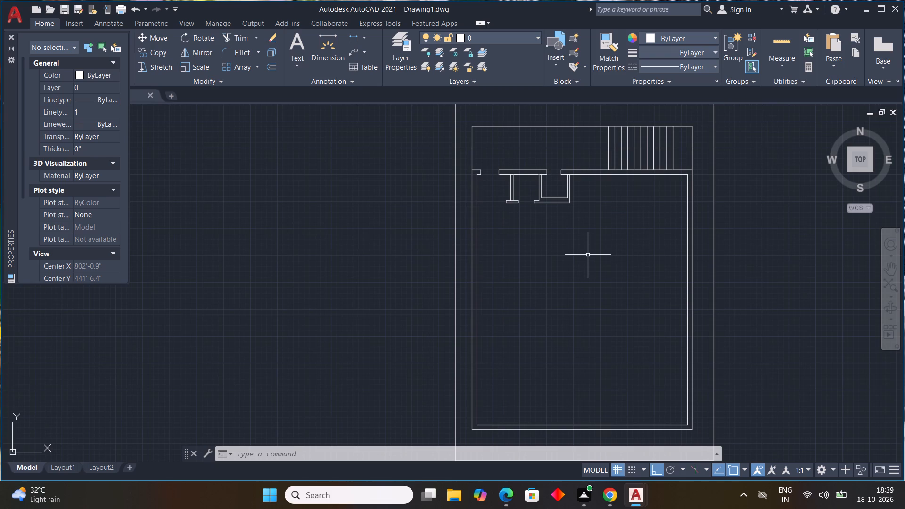
pyautogui.press('Escape')
pyautogui.press('Escape')
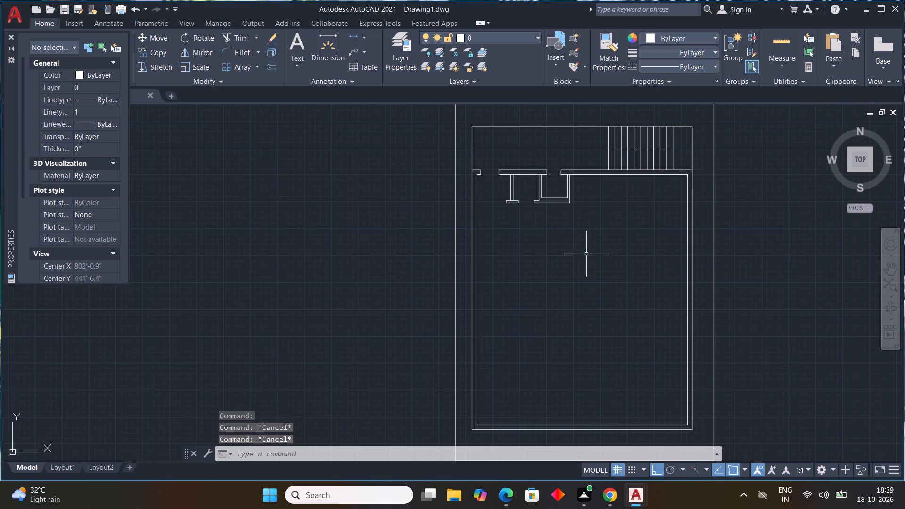
pyautogui.press('Escape')
pyautogui.press('Escape')
pyautogui.write('OF')
pyautogui.press('f')
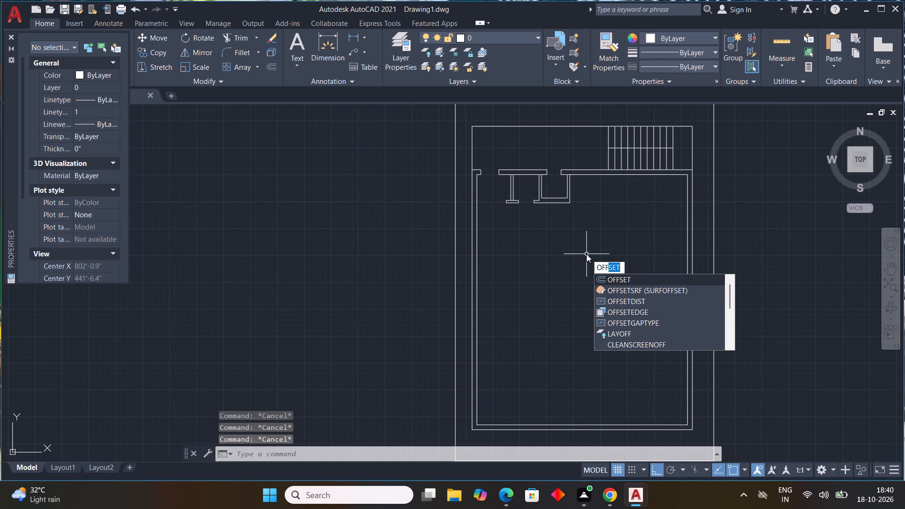
pyautogui.press('space')
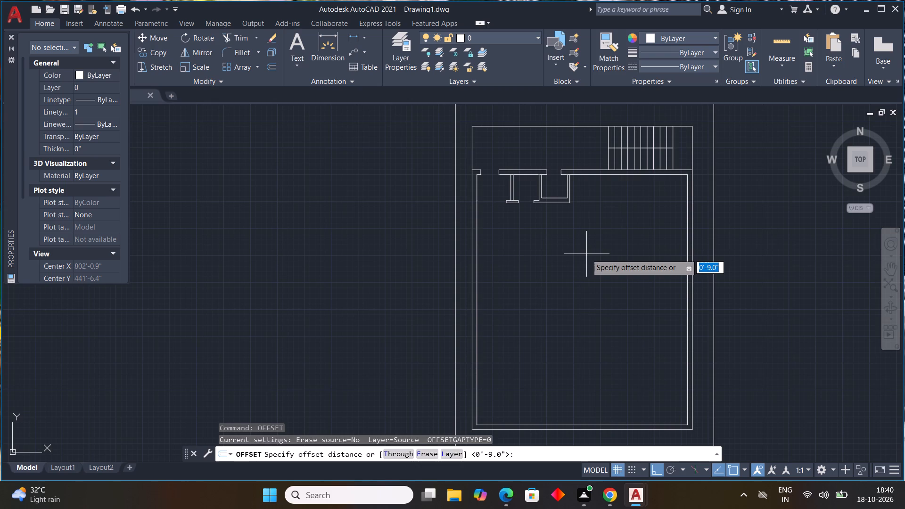
pyautogui.press('1')
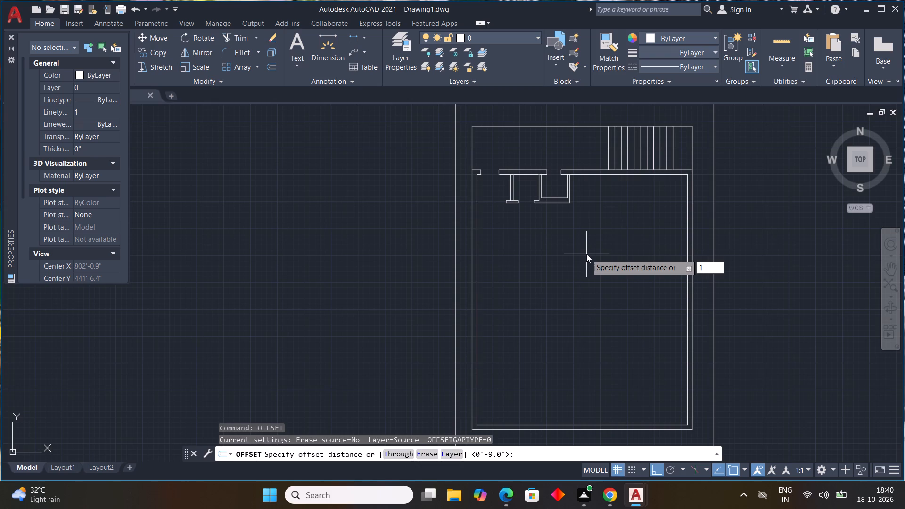
pyautogui.write("2'")
pyautogui.press('3')
pyautogui.hotkey('shift', '"')
pyautogui.press('Return')
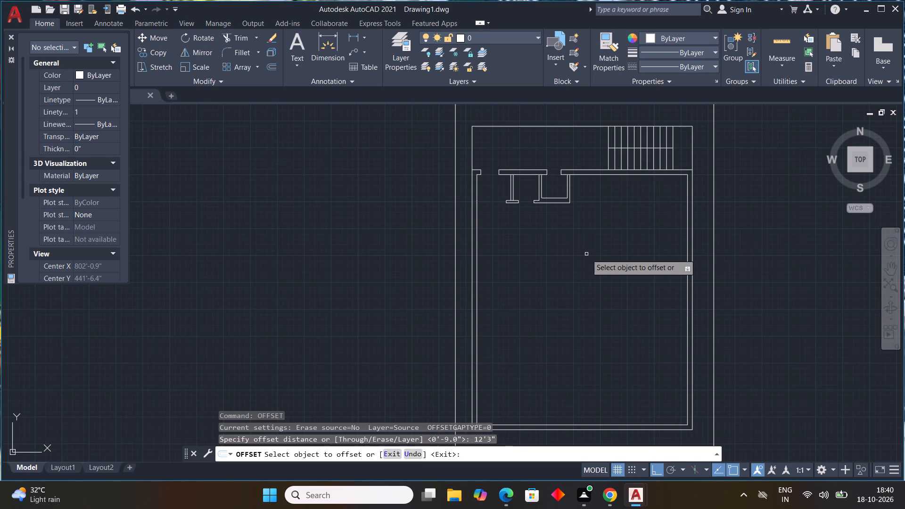
pyautogui.click(626, 174)
pyautogui.click(617, 275)
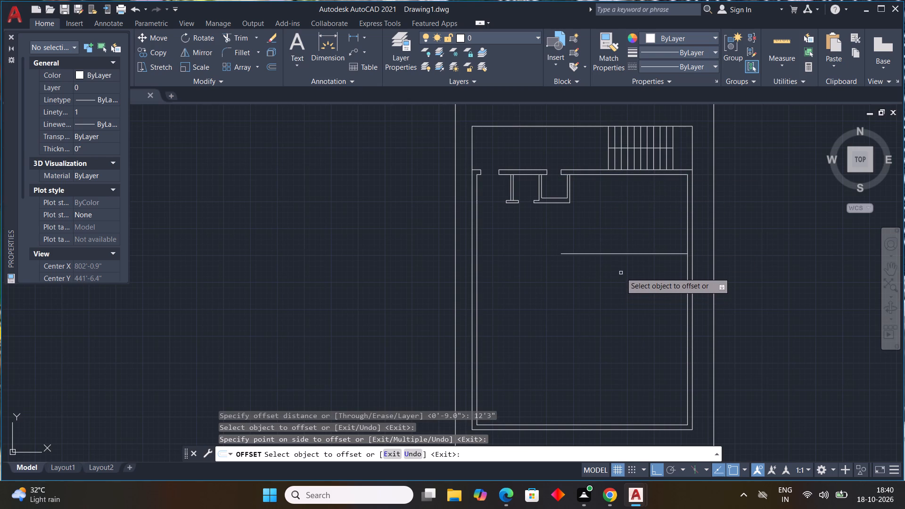
pyautogui.press('Escape')
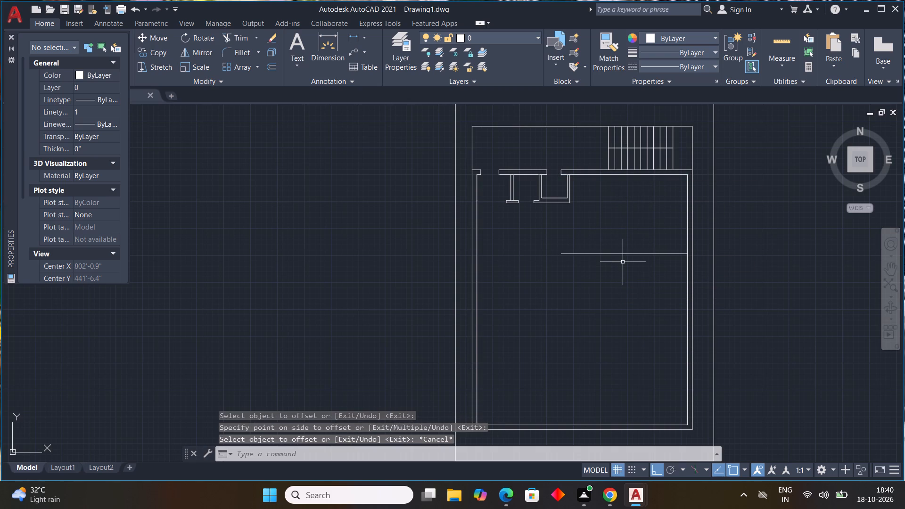
# Offset the new horizontal line 4.5" downward to give the partition its thickness.
pyautogui.press('space')
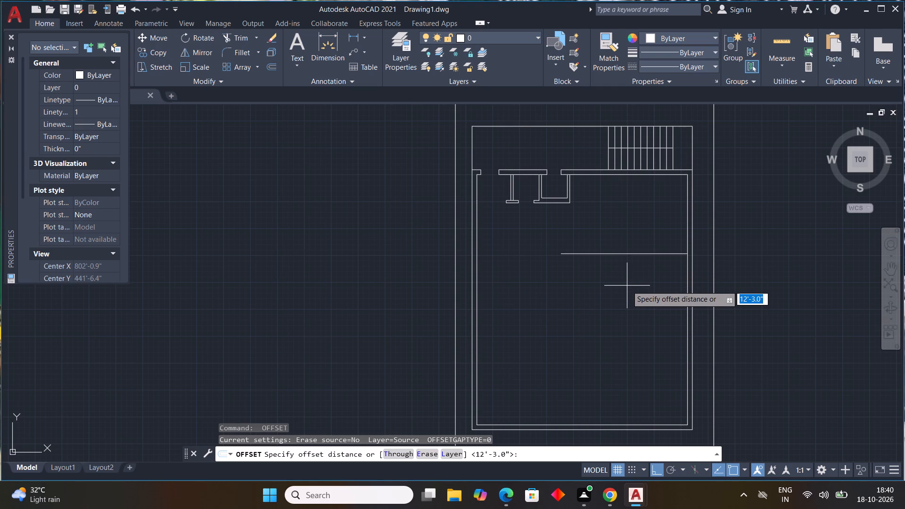
pyautogui.write('4.5')
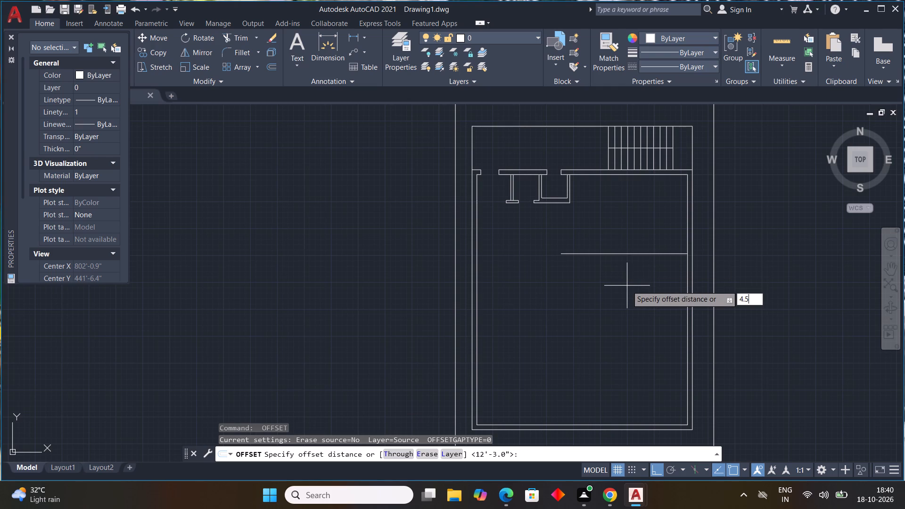
pyautogui.hotkey('shift', '"')
pyautogui.press('Return')
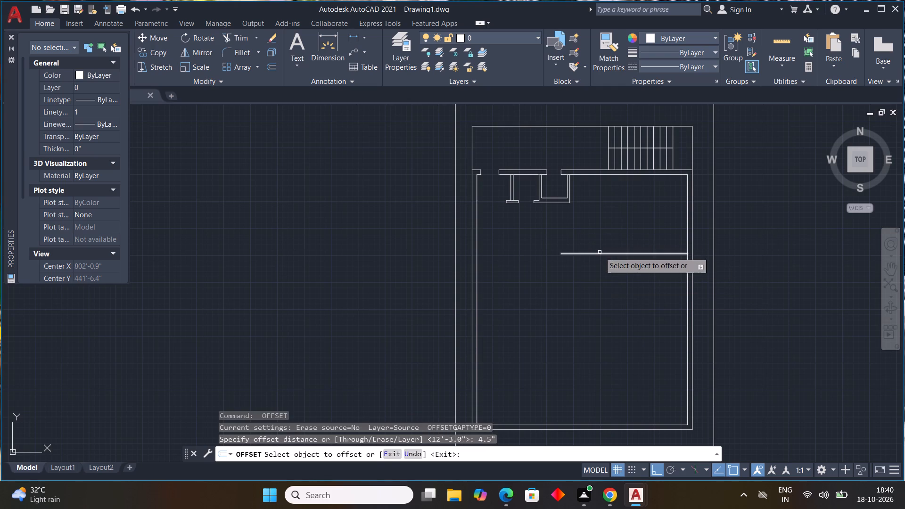
pyautogui.click(600, 252)
pyautogui.click(595, 292)
pyautogui.press('Escape')
pyautogui.press('Escape')
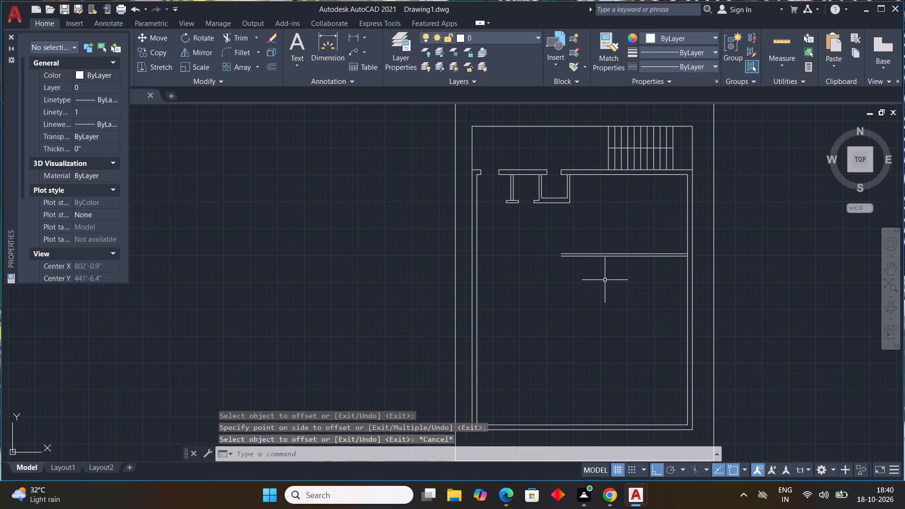
# Trim the right outer wall's inner face between the two new partition lines so the walls join.
pyautogui.scroll(2, 693, 259)
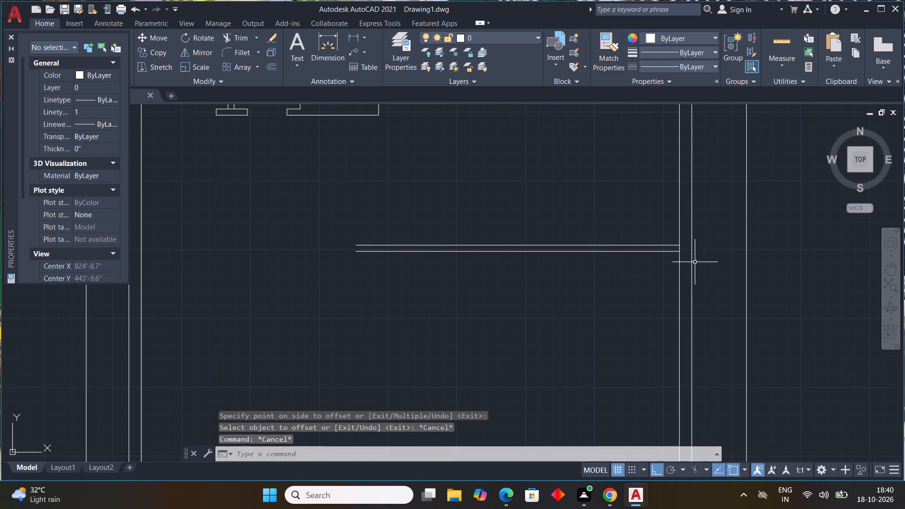
pyautogui.write('TR')
pyautogui.press('space')
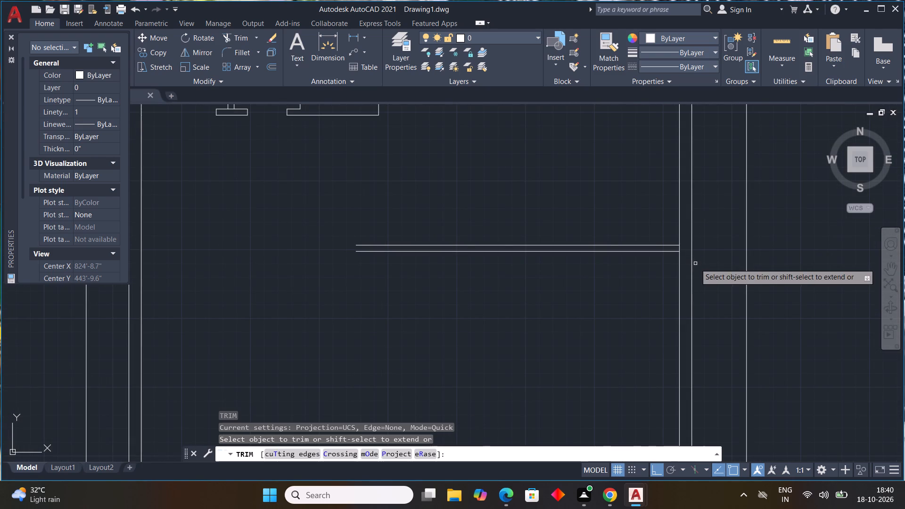
pyautogui.click(679, 247)
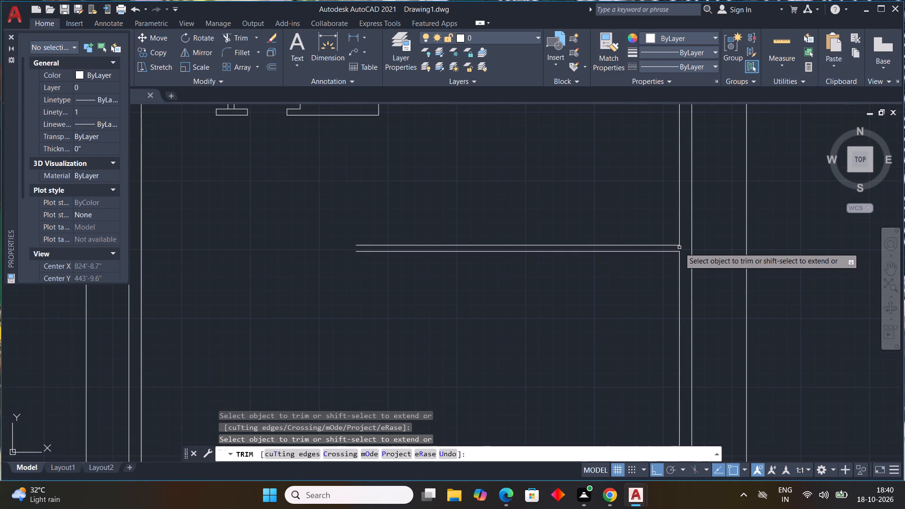
pyautogui.press('Escape')
pyautogui.press('Escape')
pyautogui.press('Escape')
pyautogui.press('Escape')
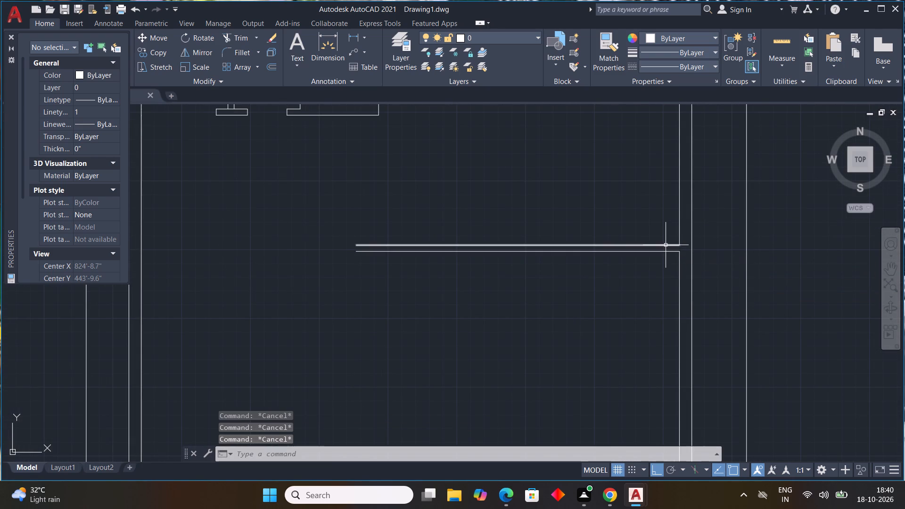
# Offset the right outer wall's inner face 4'0" into the room above the new horizontal partition.
pyautogui.scroll(-2, 666, 245)
pyautogui.scroll(2, 743, 237)
pyautogui.write('OFF')
pyautogui.press('space')
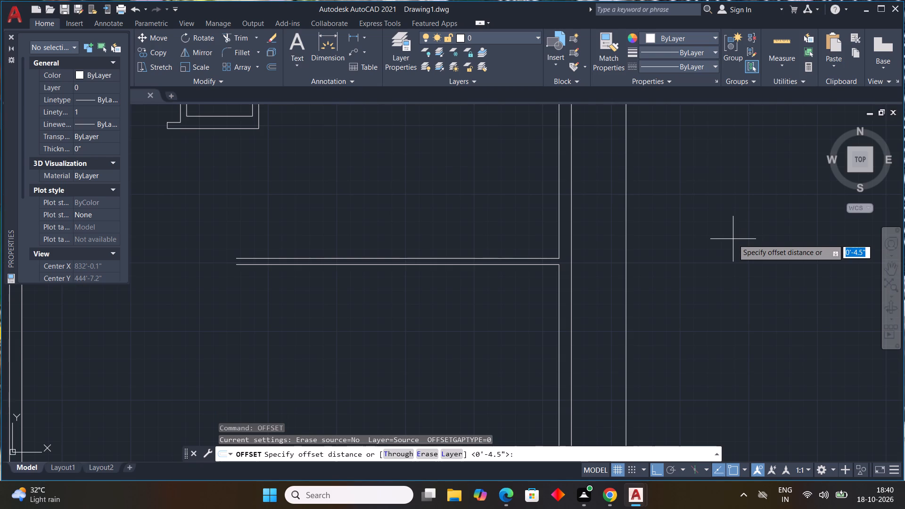
pyautogui.write("4'0")
pyautogui.hotkey('shift', '"')
pyautogui.press('Return')
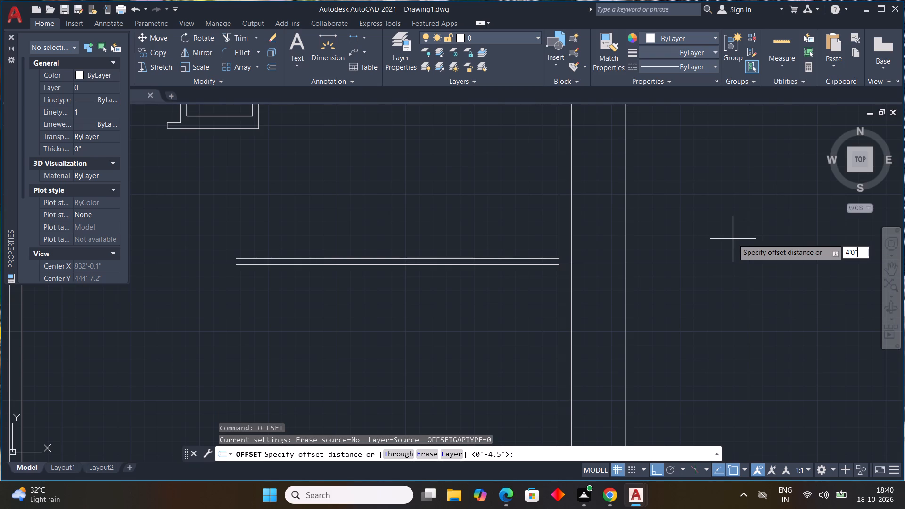
pyautogui.scroll(-1, 673, 205)
pyautogui.click(602, 201)
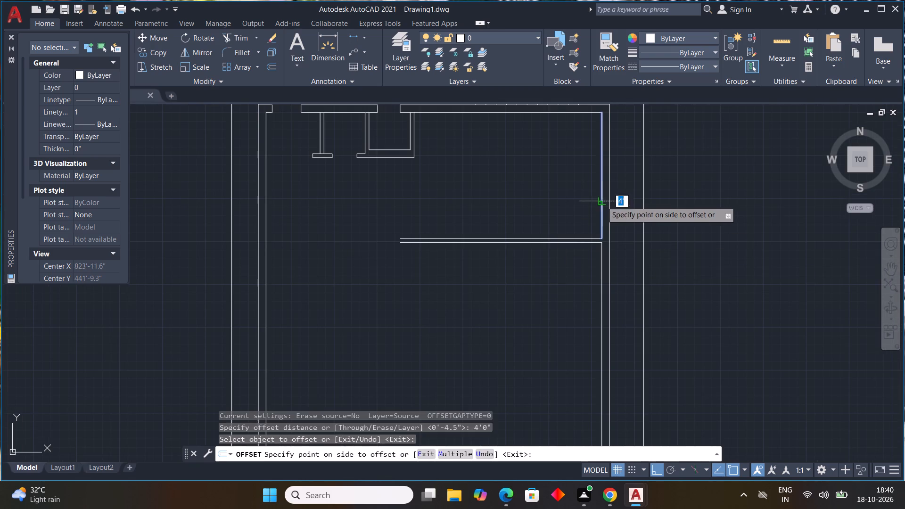
pyautogui.click(567, 206)
pyautogui.press('Escape')
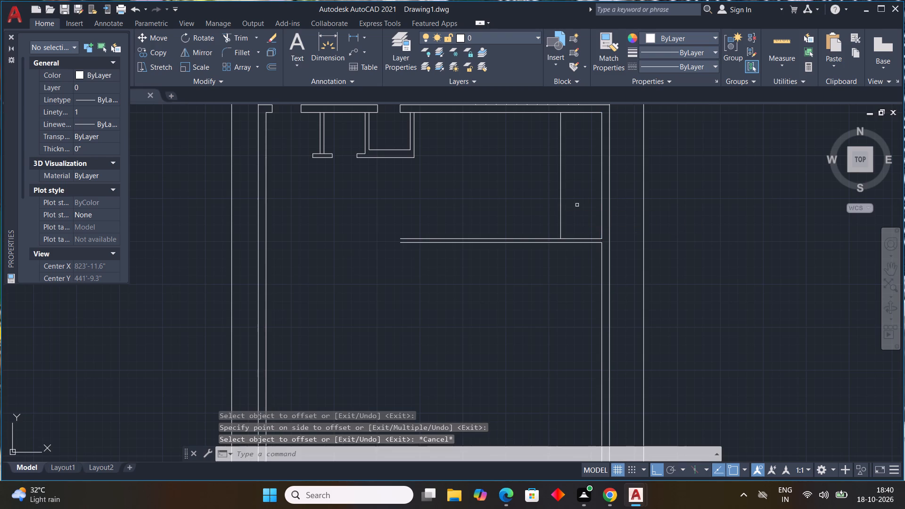
# Offset the new vertical line 4.5" further into the room to give the partition its thickness.
pyautogui.press('space')
pyautogui.write('4.5"')
pyautogui.press('Return')
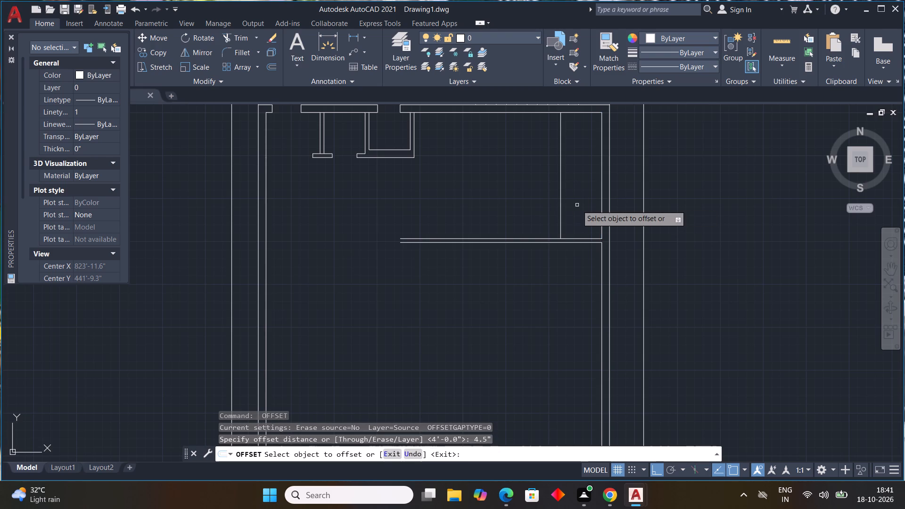
pyautogui.click(561, 217)
pyautogui.click(538, 212)
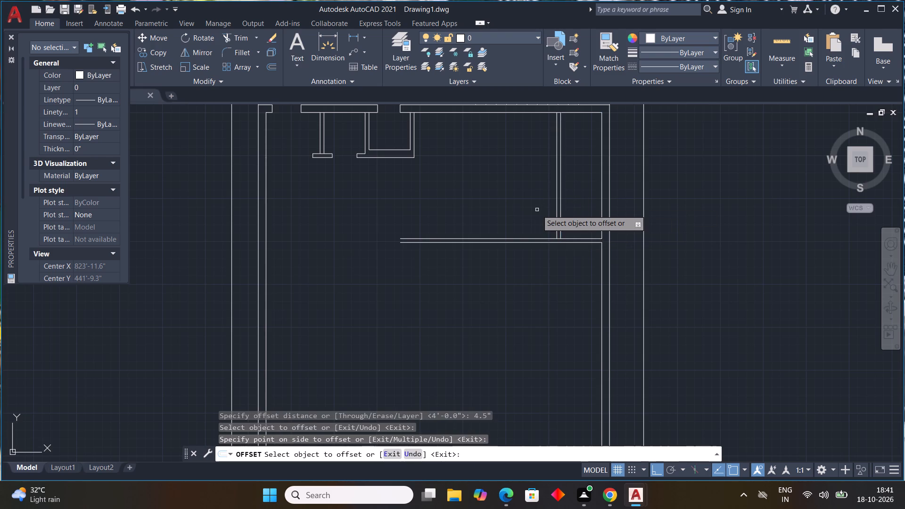
pyautogui.press('Escape')
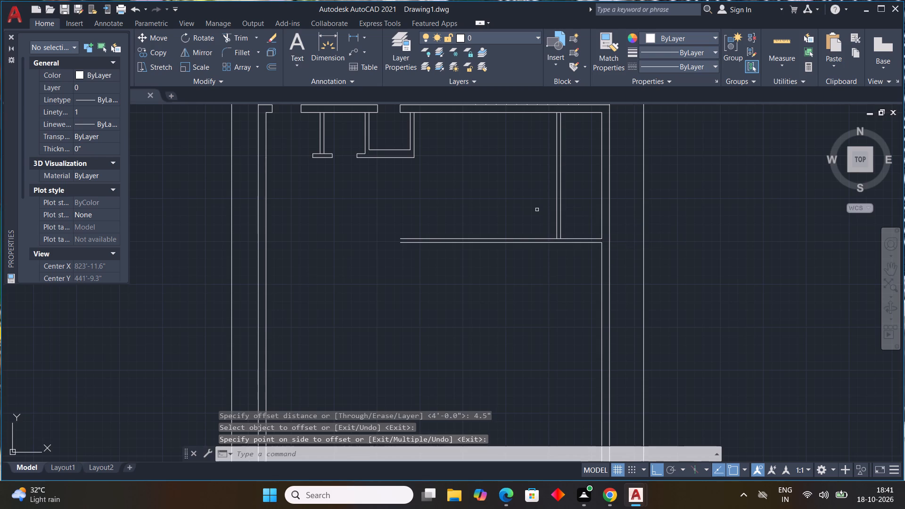
# Offset the upper line of the horizontal partition 5'4" upward across the new vertical partition.
pyautogui.press('space')
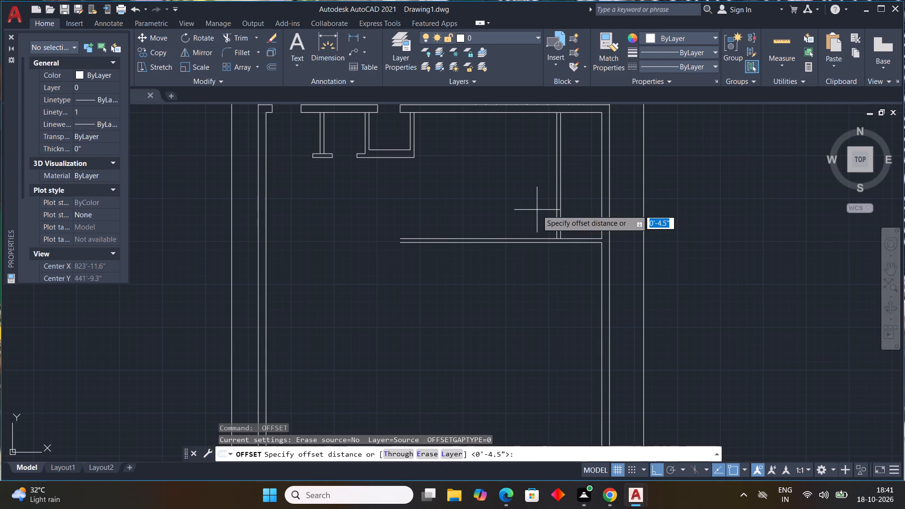
pyautogui.write("5'4")
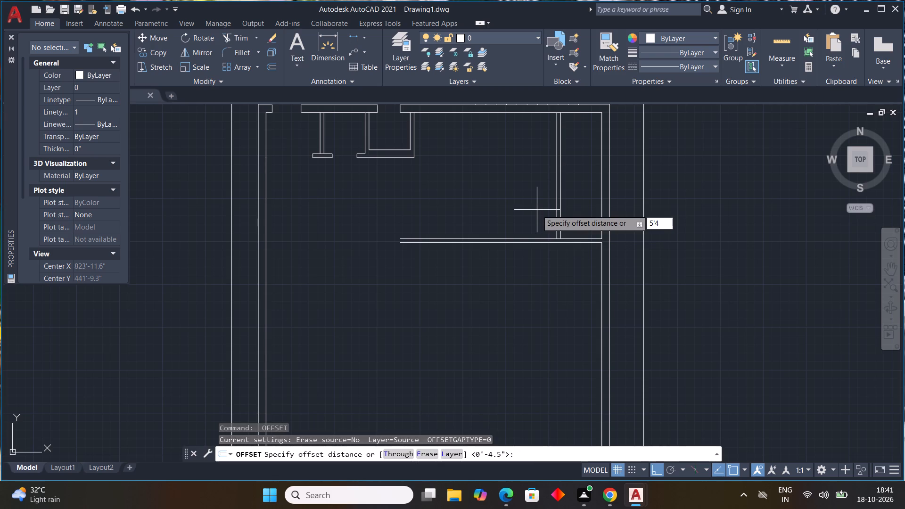
pyautogui.hotkey('shift', '"')
pyautogui.press('Return')
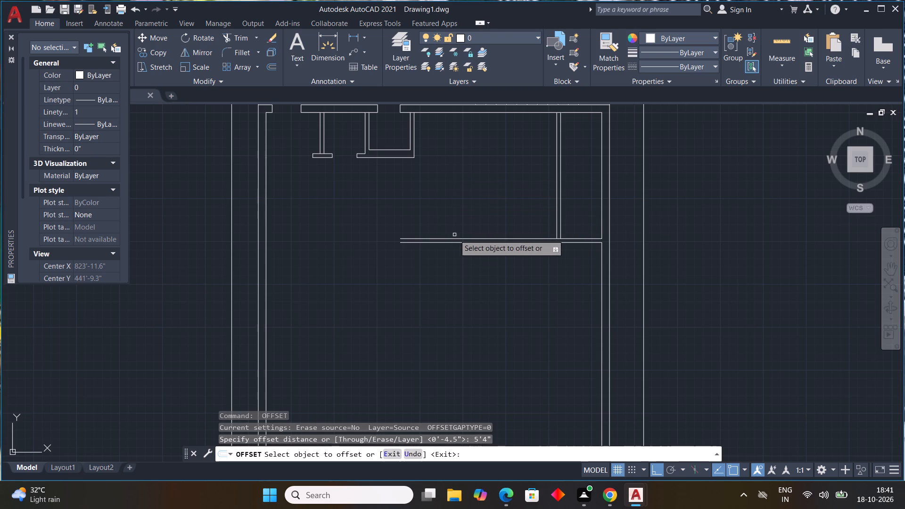
pyautogui.moveTo(463, 239); pyautogui.dragTo(464, 233)
pyautogui.click(456, 199)
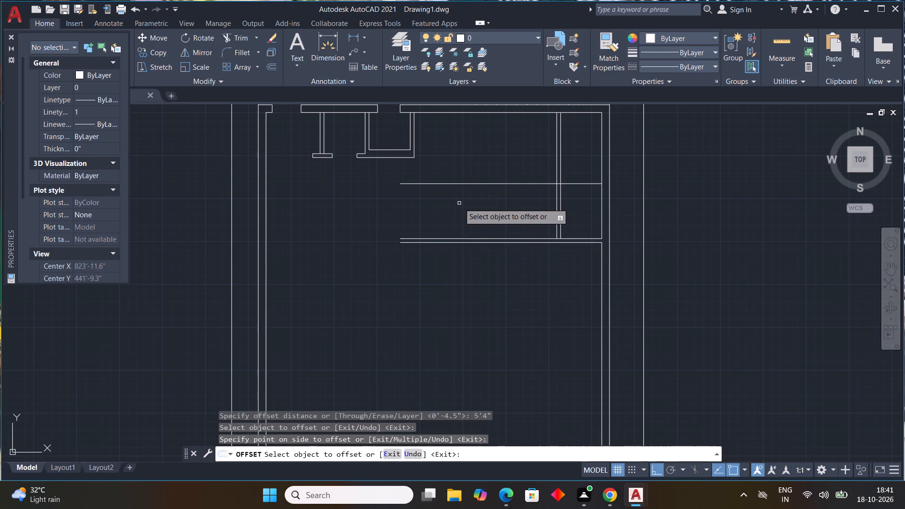
pyautogui.press('Escape')
# Offset the new horizontal line 4.5" upward to form the small room's upper partition.
pyautogui.press('space')
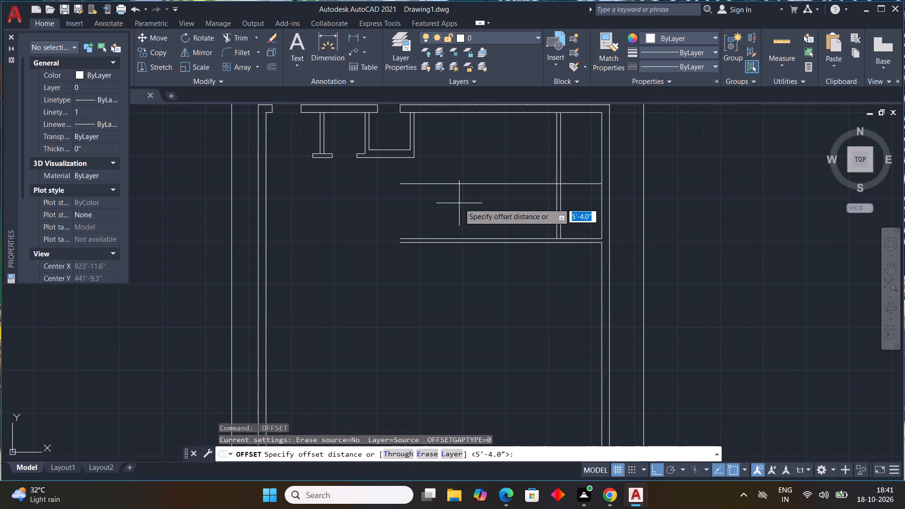
pyautogui.write('4.5"')
pyautogui.press('Return')
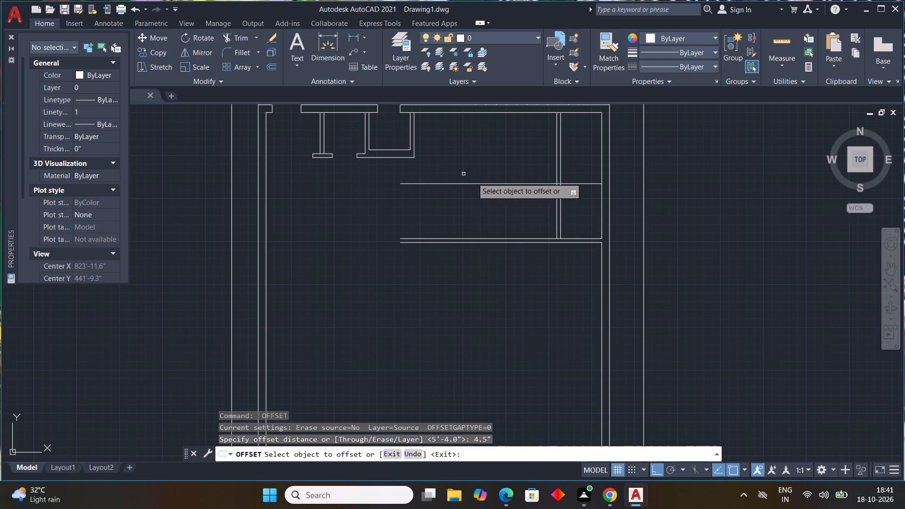
pyautogui.moveTo(494, 183); pyautogui.dragTo(494, 176)
pyautogui.click(489, 164)
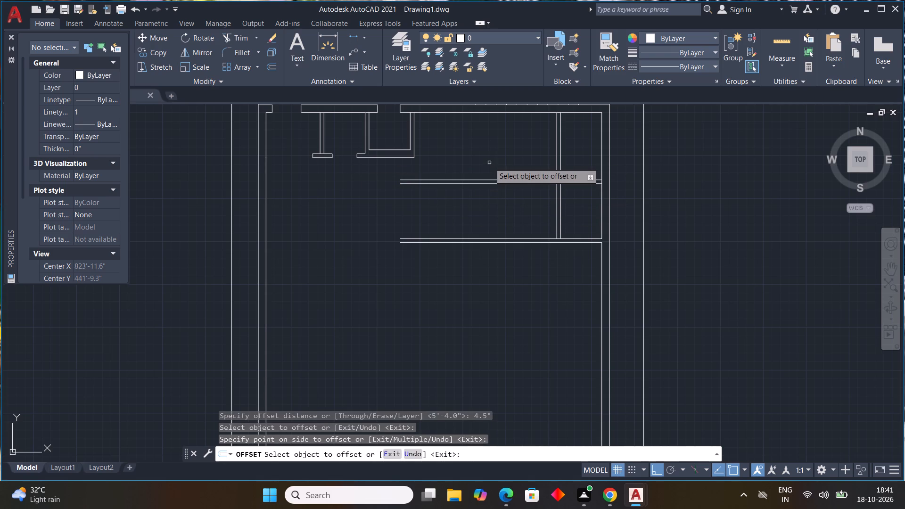
pyautogui.press('Escape')
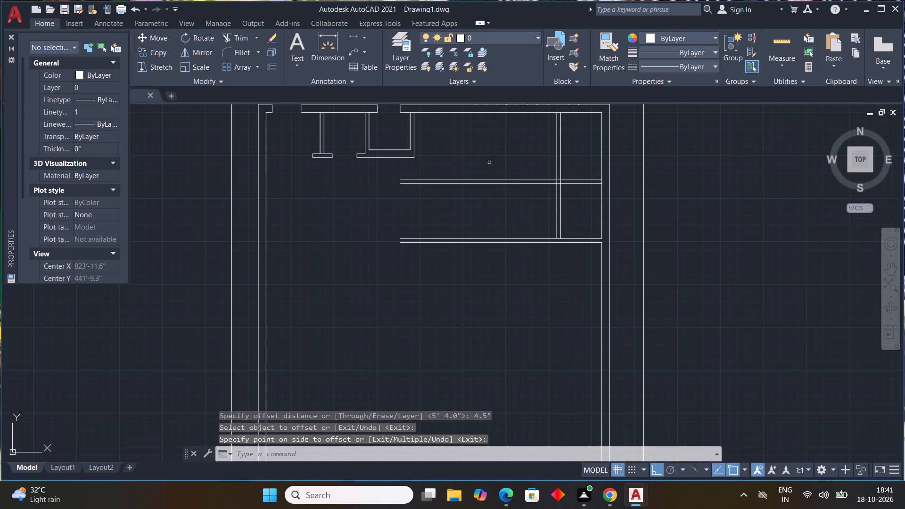
# Trim the excess partition lines beyond the crossing so the small room against the right outer wall has a clean corner.
pyautogui.write('TR')
pyautogui.press('space')
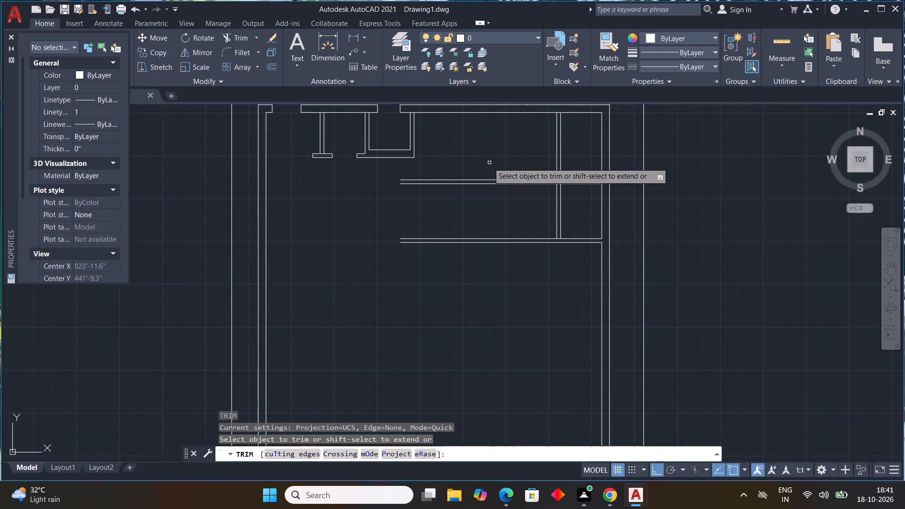
pyautogui.moveTo(495, 167); pyautogui.dragTo(485, 220)
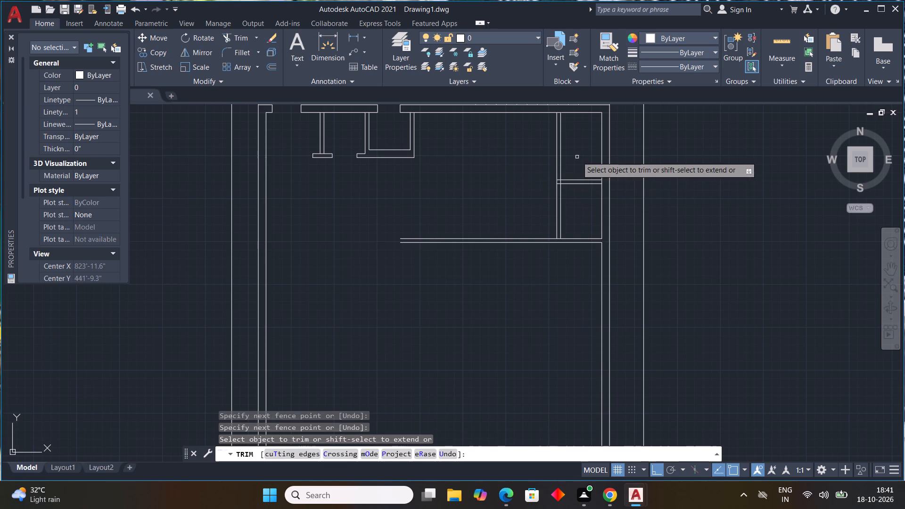
pyautogui.moveTo(570, 157); pyautogui.dragTo(529, 166)
pyautogui.scroll(2, 578, 194)
pyautogui.moveTo(576, 195); pyautogui.dragTo(514, 246, button='middle')
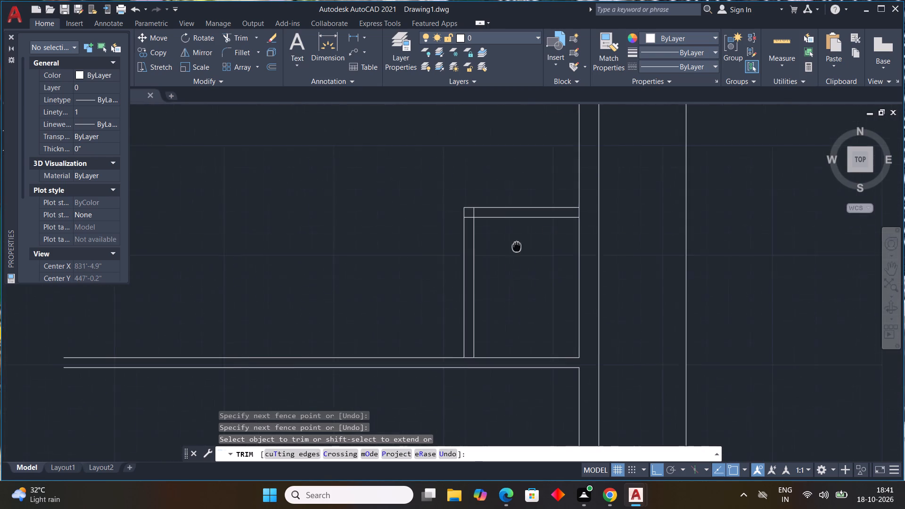
pyautogui.moveTo(514, 246); pyautogui.dragTo(507, 244, button='middle')
pyautogui.scroll(3, 466, 205)
pyautogui.moveTo(475, 217); pyautogui.dragTo(444, 252)
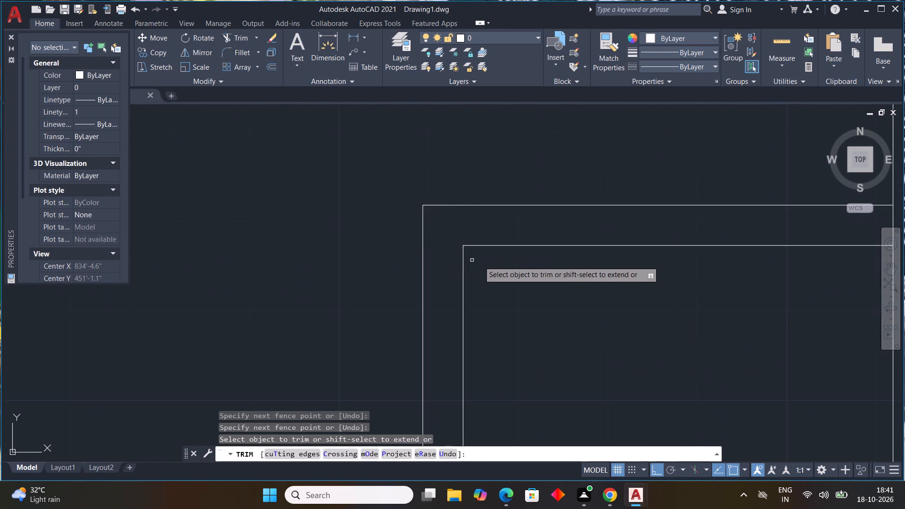
pyautogui.scroll(-3, 488, 264)
pyautogui.press('Escape')
pyautogui.press('Escape')
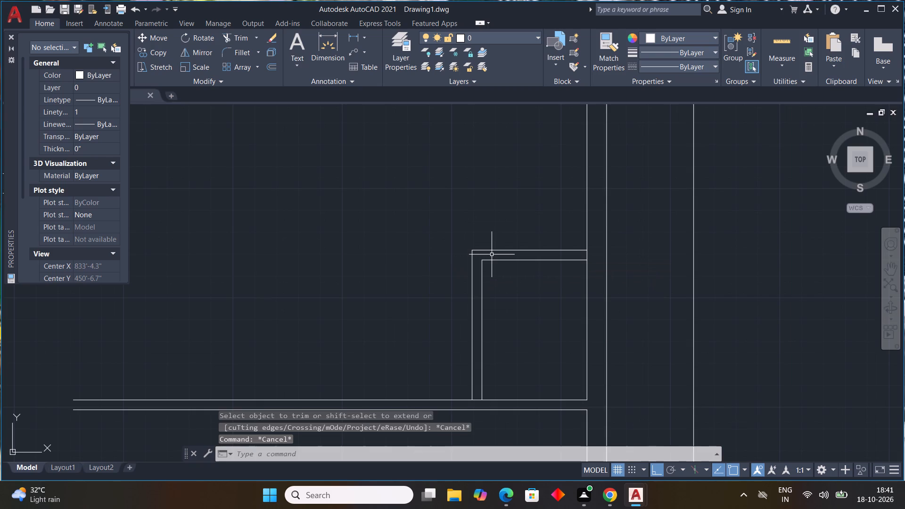
pyautogui.press('Escape')
# Draw two short horizontal marker lines across the small room's vertical partition, one just below the corner and one further down.
pyautogui.write('L')
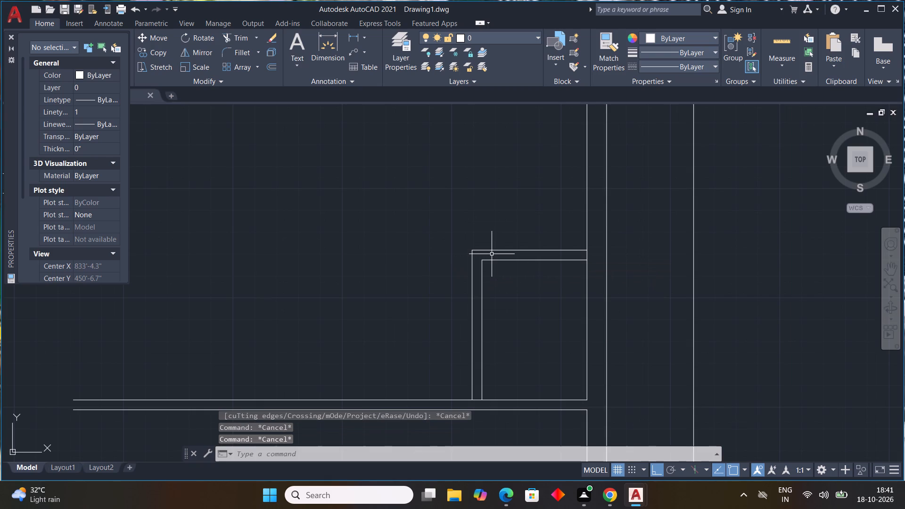
pyautogui.press('space')
pyautogui.scroll(2, 477, 279)
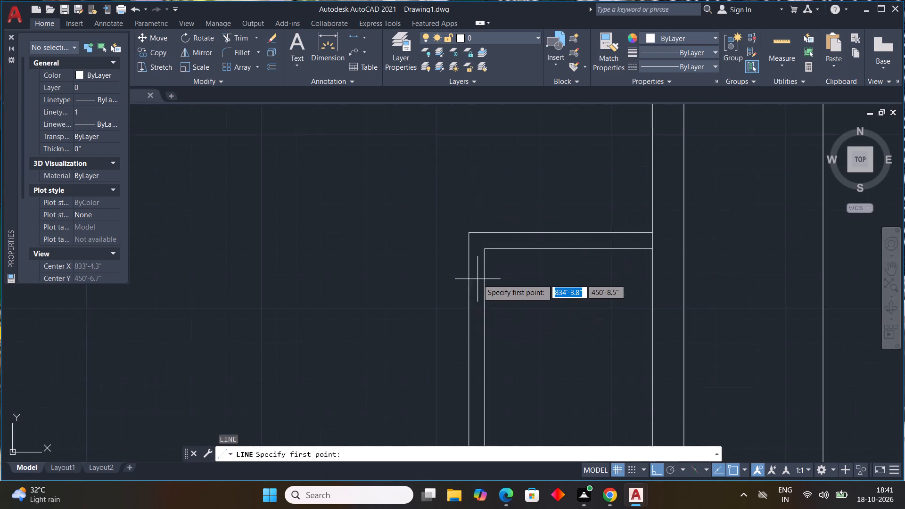
pyautogui.click(488, 252)
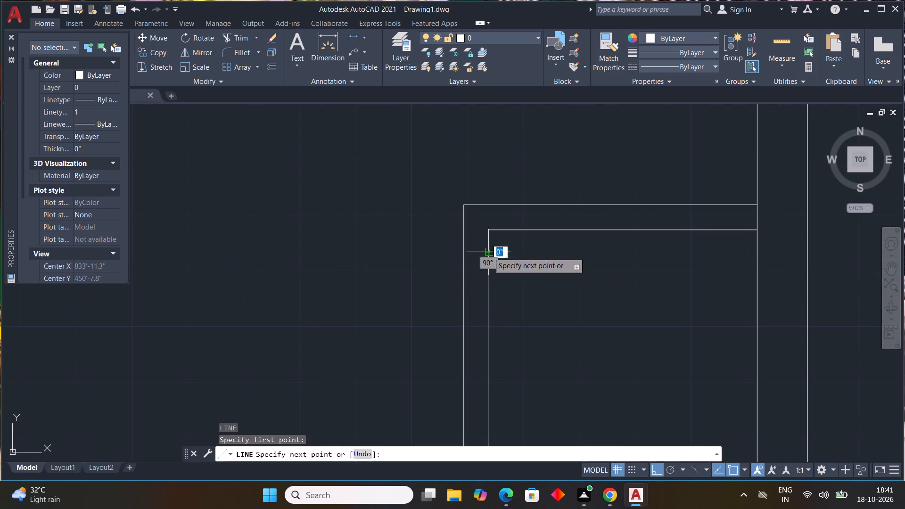
pyautogui.click(464, 253)
pyautogui.press('Escape')
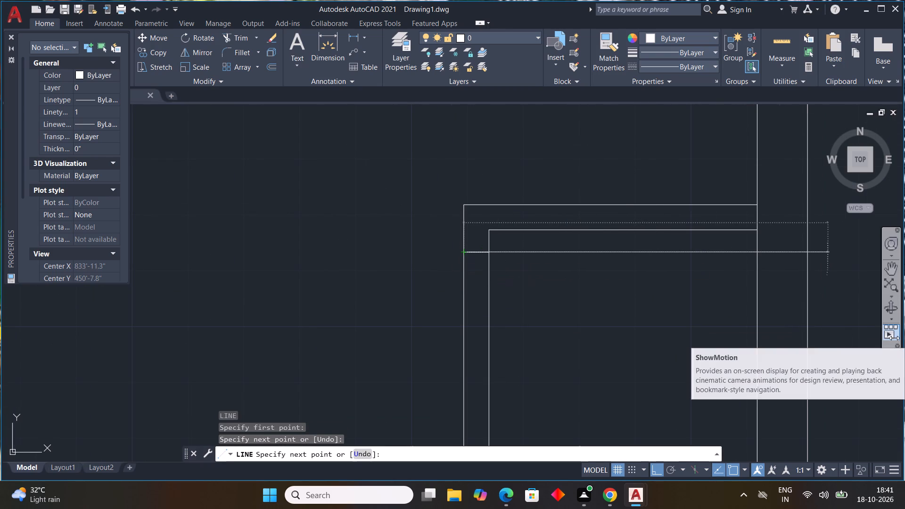
pyautogui.write('L')
pyautogui.press('space')
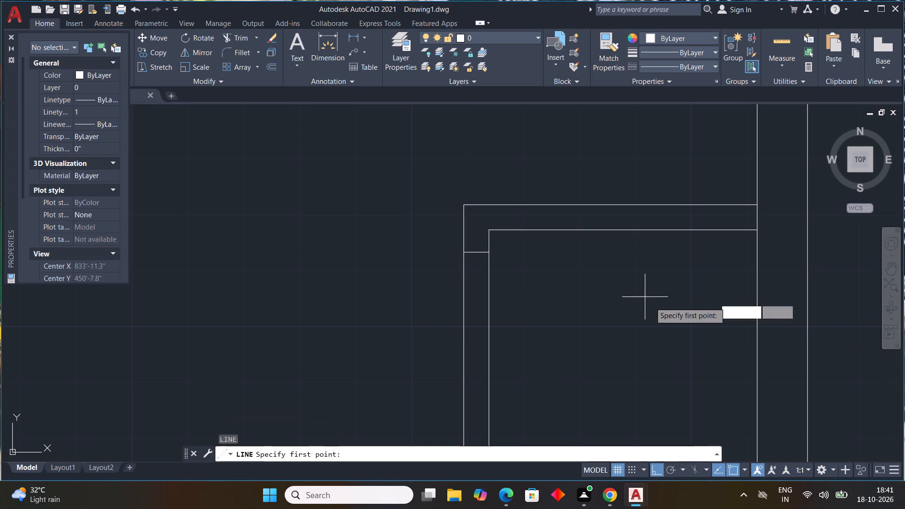
pyautogui.moveTo(551, 332); pyautogui.dragTo(513, 234, button='middle')
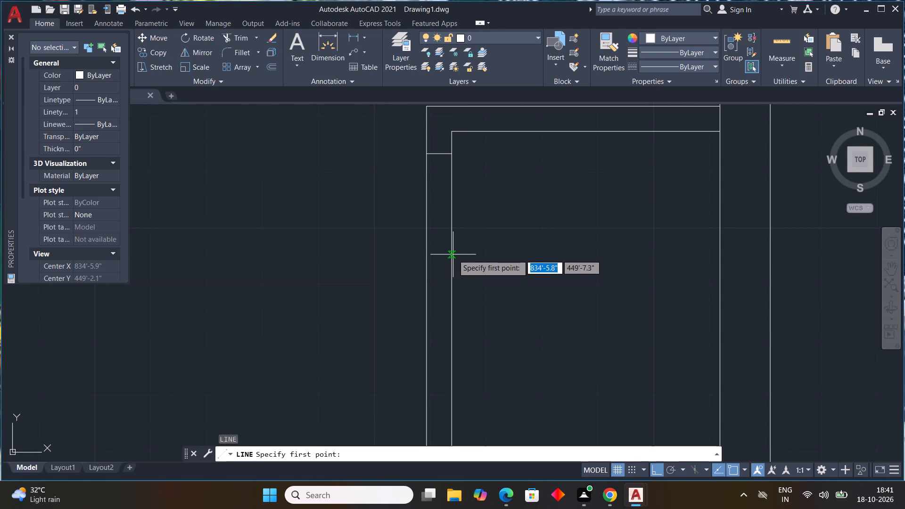
pyautogui.click(453, 259)
pyautogui.click(426, 260)
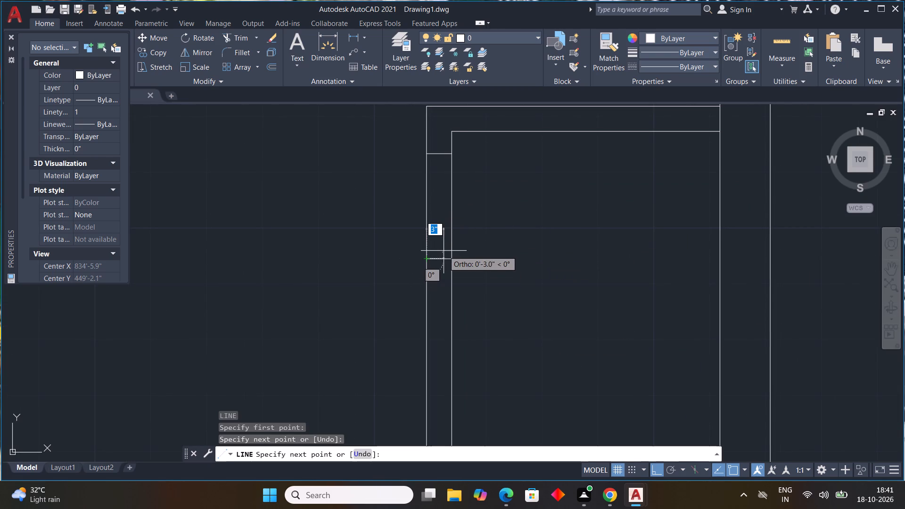
pyautogui.press('Escape')
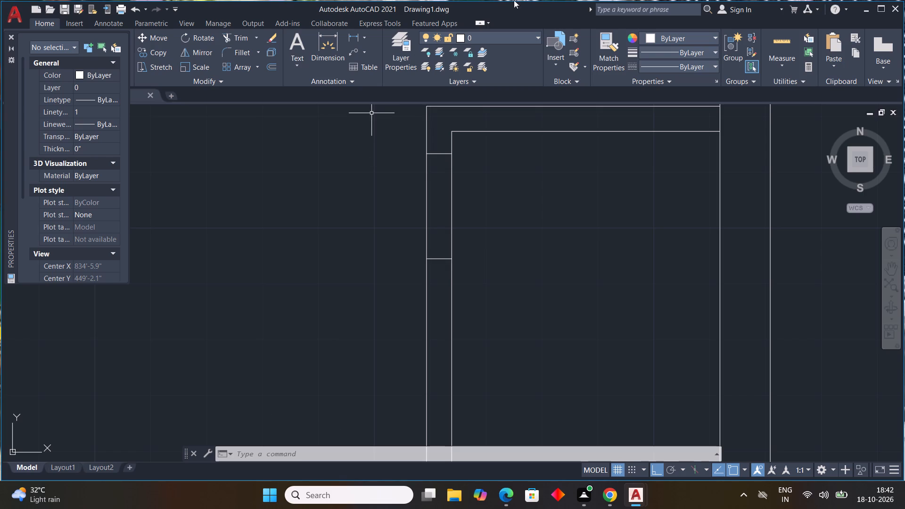
# Trim the vertical partition between its two markers to cut the small room's opening.
pyautogui.scroll(-4, 518, 210)
pyautogui.scroll(-3, 551, 262)
pyautogui.scroll(3, 567, 238)
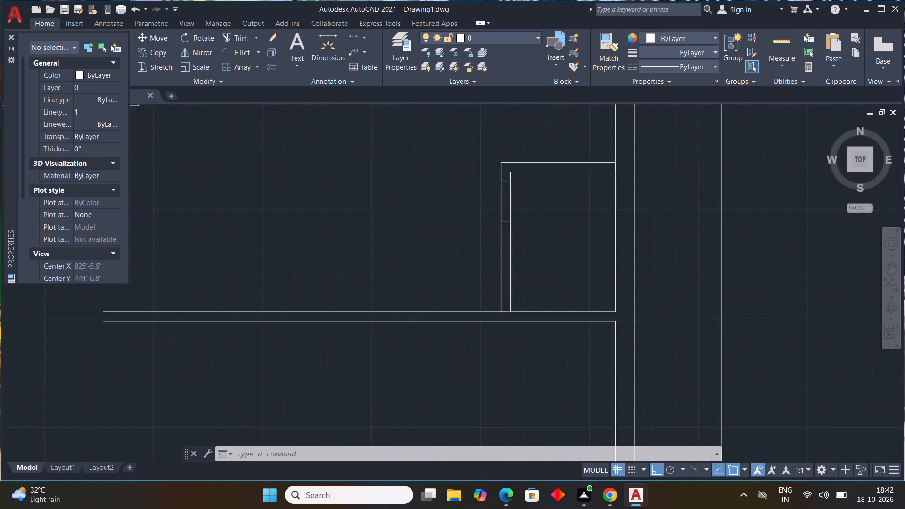
pyautogui.write('TR')
pyautogui.press('space')
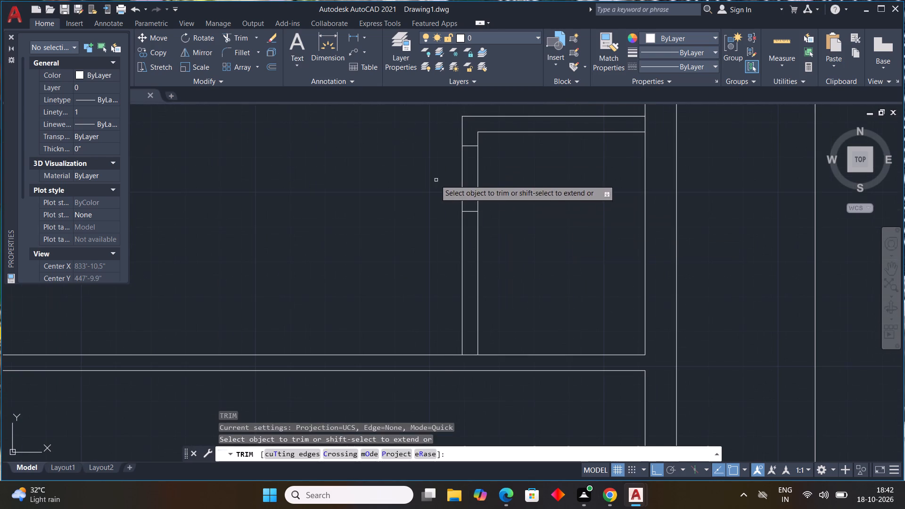
pyautogui.moveTo(436, 181); pyautogui.dragTo(485, 186)
pyautogui.scroll(-2, 505, 179)
pyautogui.moveTo(535, 227); pyautogui.dragTo(537, 201, button='middle')
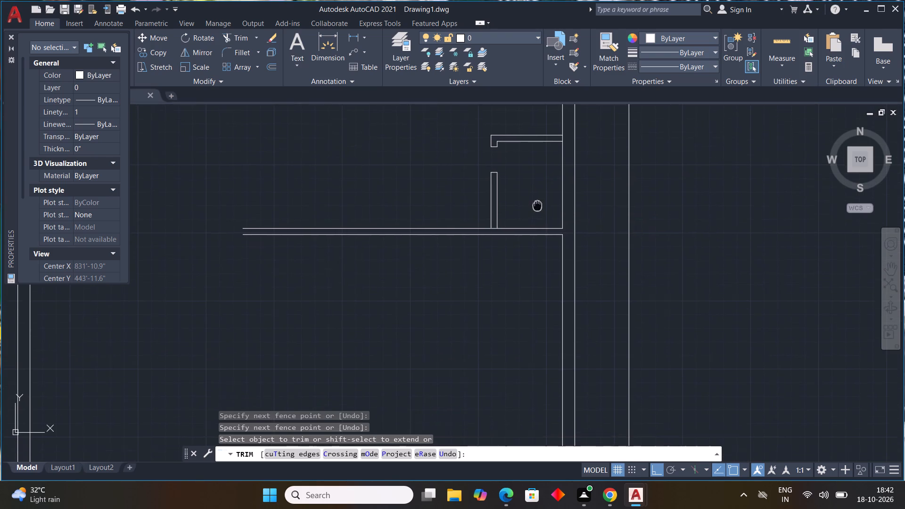
pyautogui.moveTo(537, 201); pyautogui.dragTo(537, 189, button='middle')
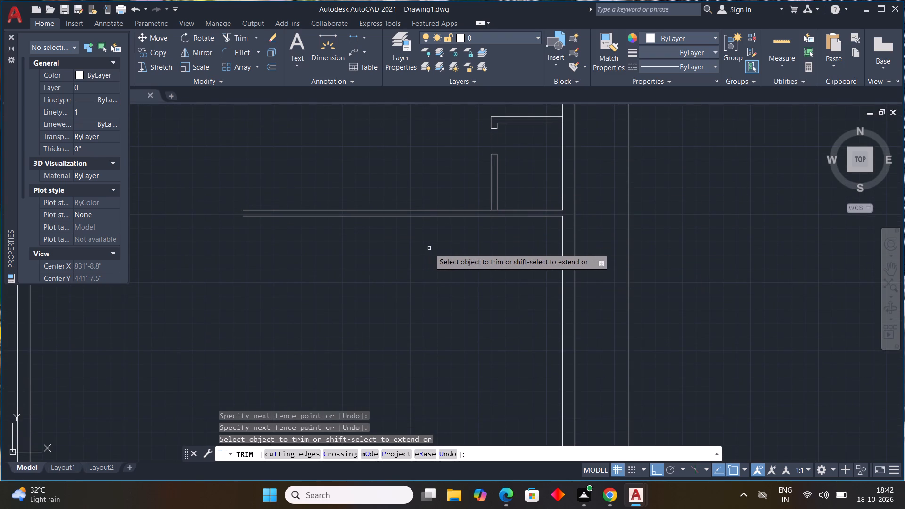
pyautogui.press('Escape')
pyautogui.press('Escape')
pyautogui.scroll(-1, 493, 246)
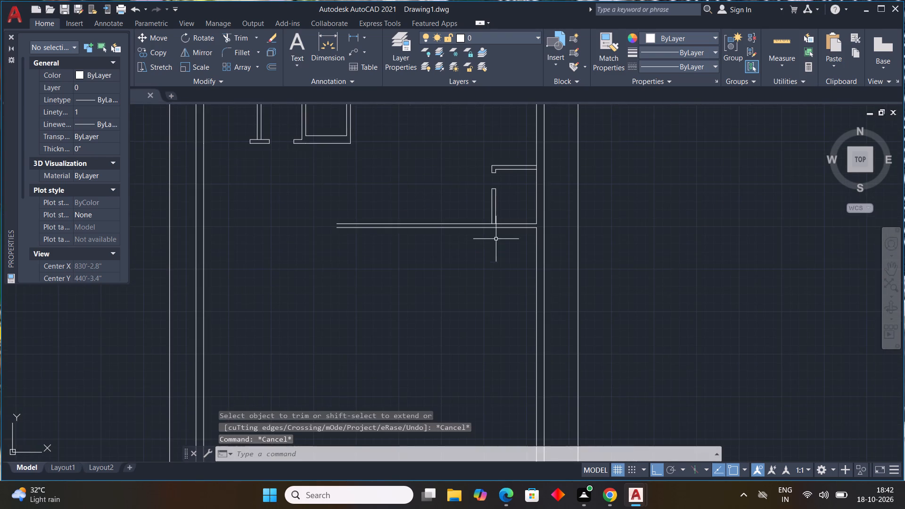
# Offset the lower line of the long horizontal partition 11'0" downward, inside the right outer wall.
pyautogui.moveTo(499, 229); pyautogui.dragTo(526, 174, button='middle')
pyautogui.scroll(-1, 526, 174)
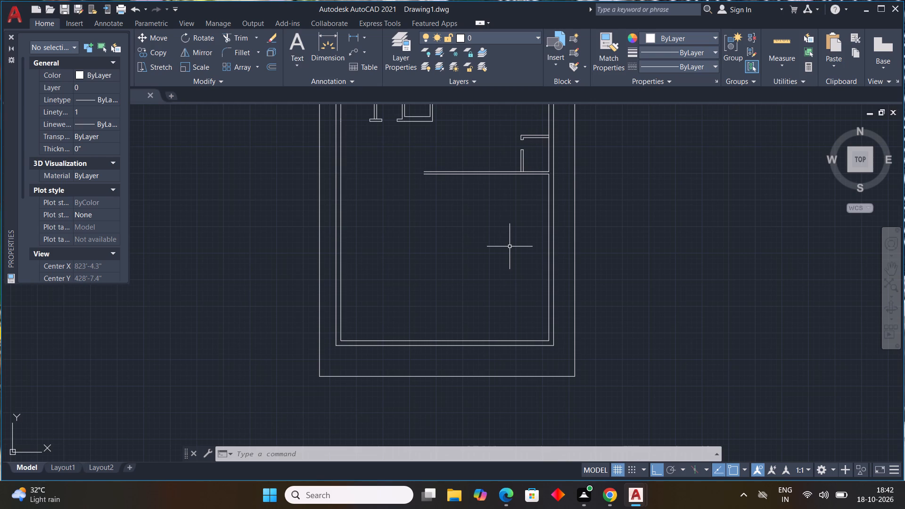
pyautogui.scroll(-3, 587, 186)
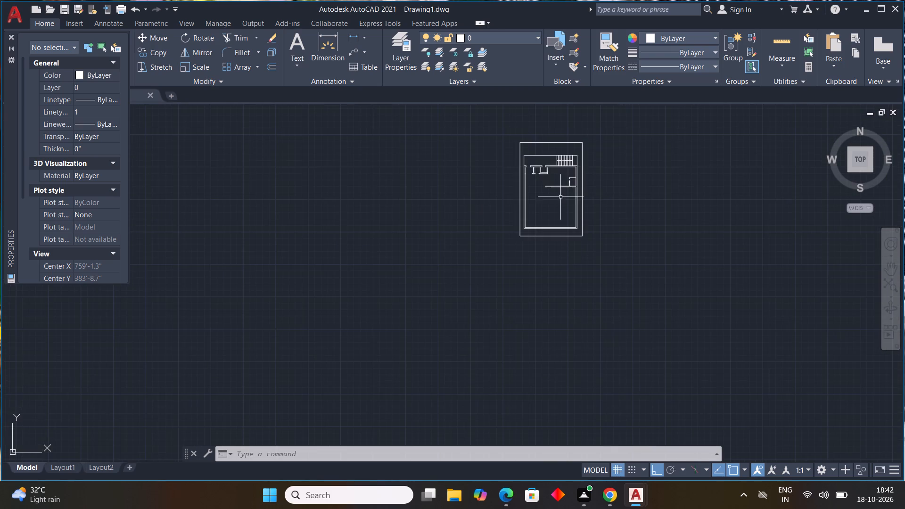
pyautogui.scroll(3, 559, 197)
pyautogui.moveTo(561, 198); pyautogui.dragTo(578, 254, button='middle')
pyautogui.scroll(-1, 607, 288)
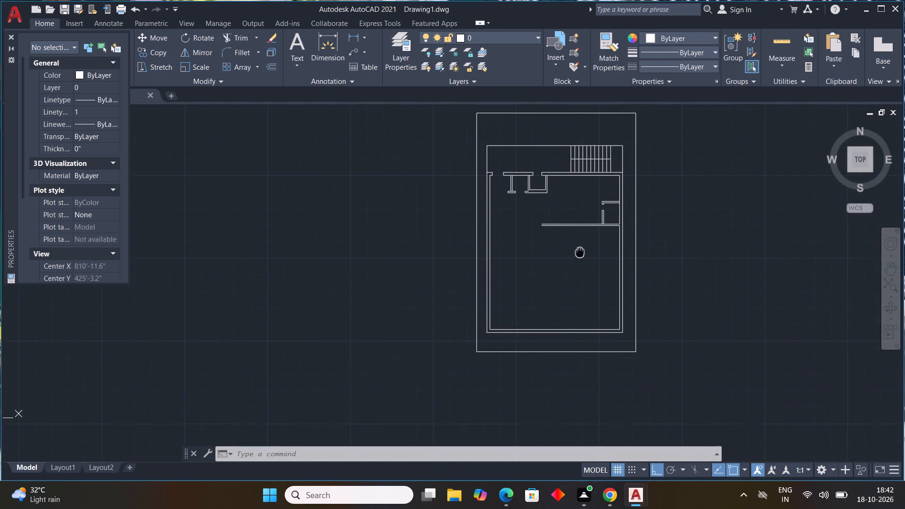
pyautogui.scroll(2, 590, 242)
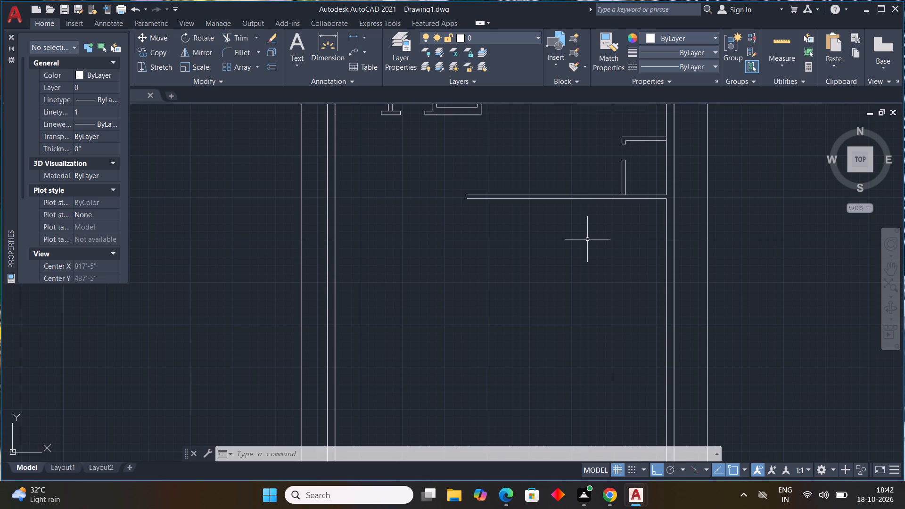
pyautogui.write('OFF')
pyautogui.press('space')
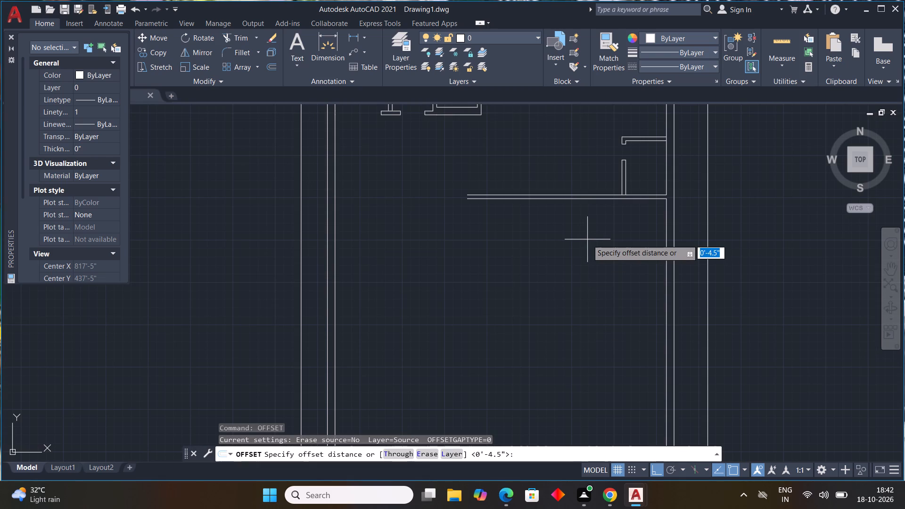
pyautogui.write('11')
pyautogui.write('\'0"')
pyautogui.press('Return')
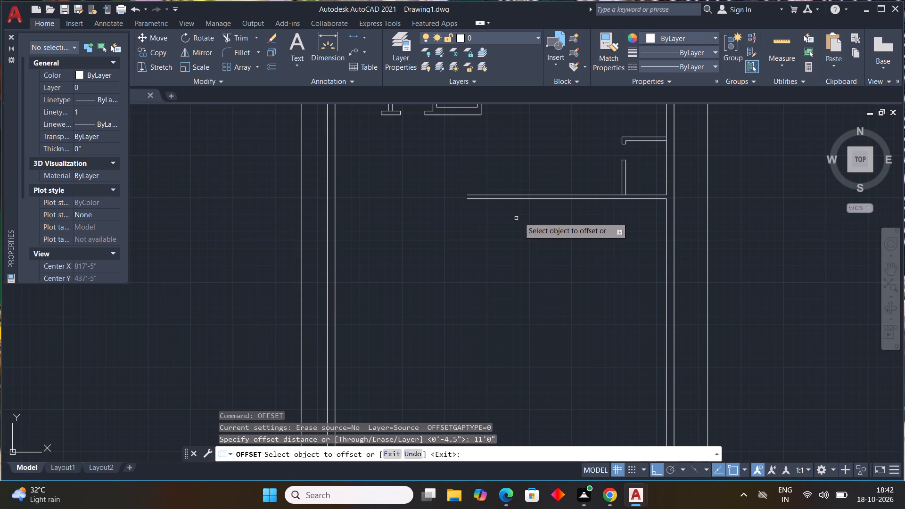
pyautogui.click(513, 198)
pyautogui.moveTo(578, 286); pyautogui.dragTo(588, 300)
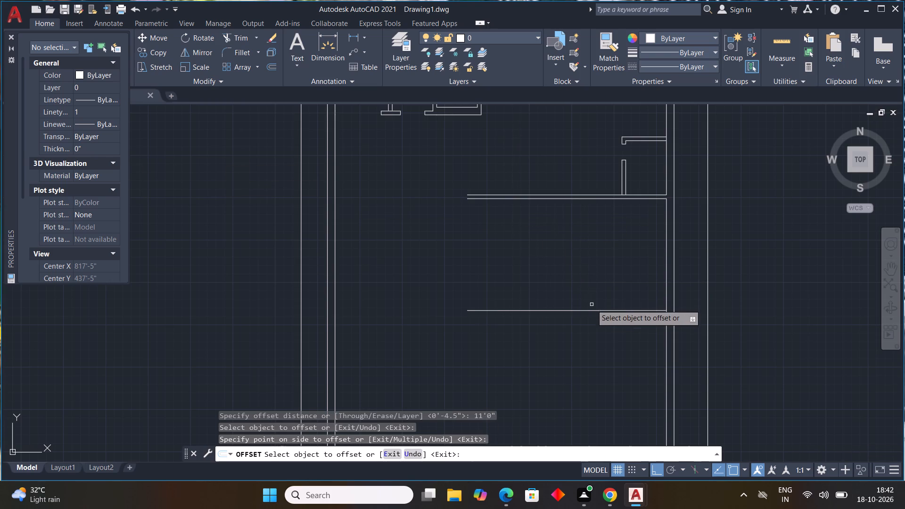
pyautogui.press('Escape')
# Offset the new horizontal line 4.5" downward to form the room's lower partition.
pyautogui.press('space')
pyautogui.press('4')
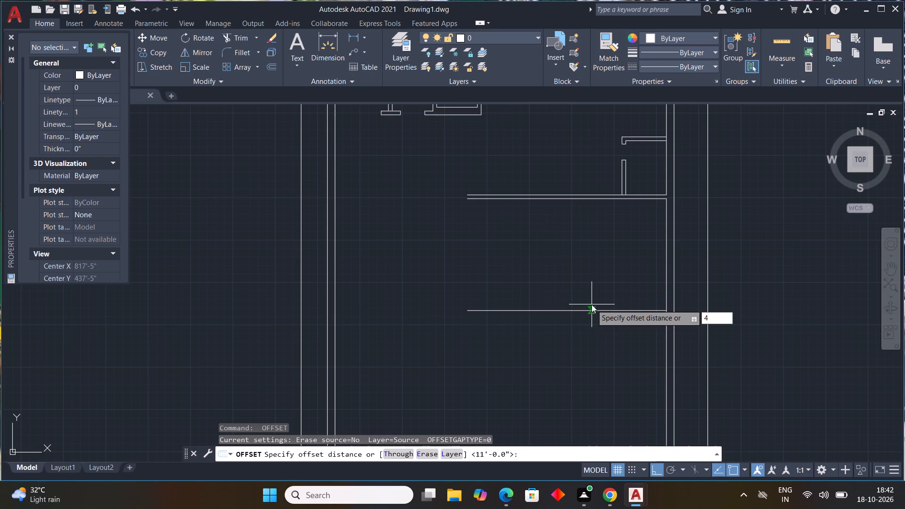
pyautogui.write('.5"')
pyautogui.press('Return')
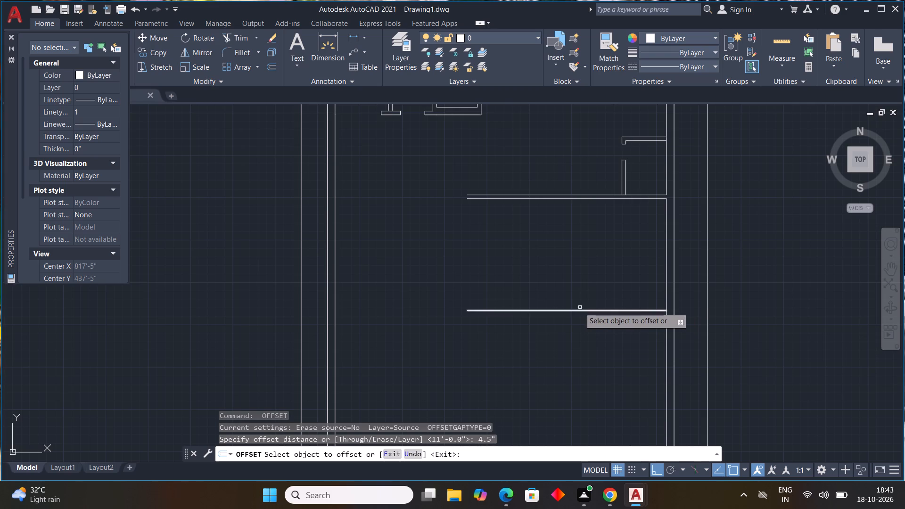
pyautogui.moveTo(582, 311); pyautogui.dragTo(595, 331)
pyautogui.click(619, 354)
pyautogui.press('Escape')
pyautogui.press('Escape')
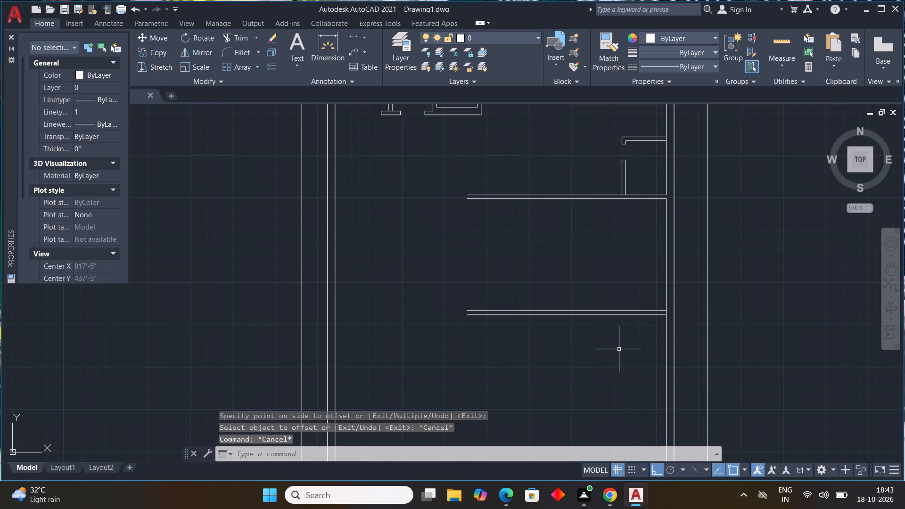
pyautogui.press('Escape')
pyautogui.press('Escape')
# Trim the right outer wall's inner line between the two lower partition lines to open the junction.
pyautogui.write('TR')
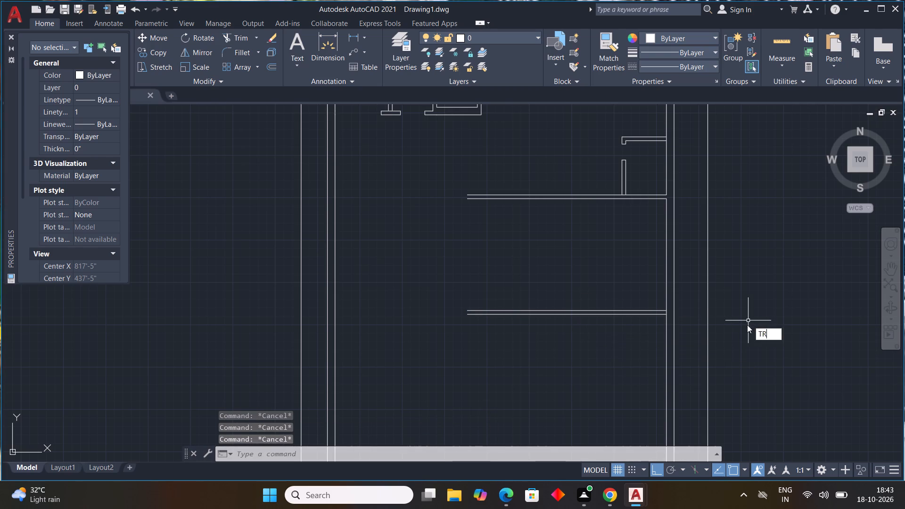
pyautogui.press('space')
pyautogui.scroll(4, 674, 317)
pyautogui.click(624, 296)
pyautogui.scroll(-4, 695, 295)
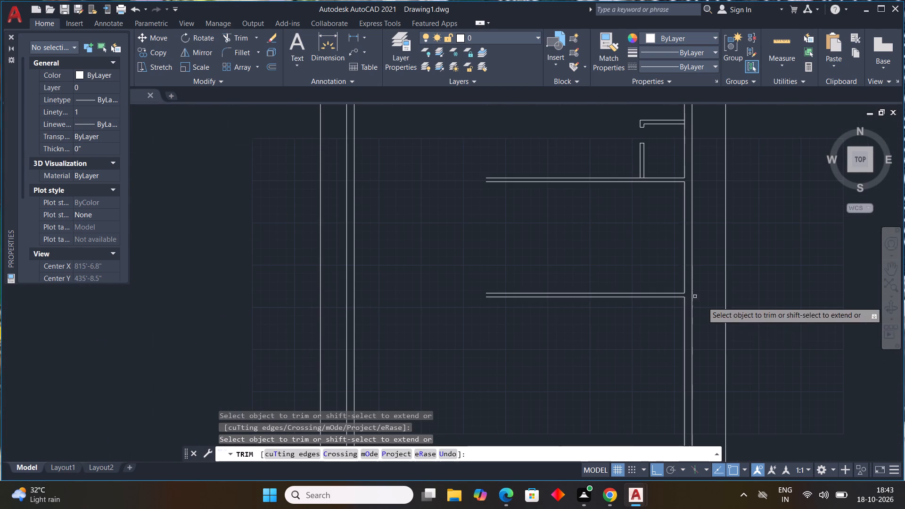
pyautogui.press('Escape')
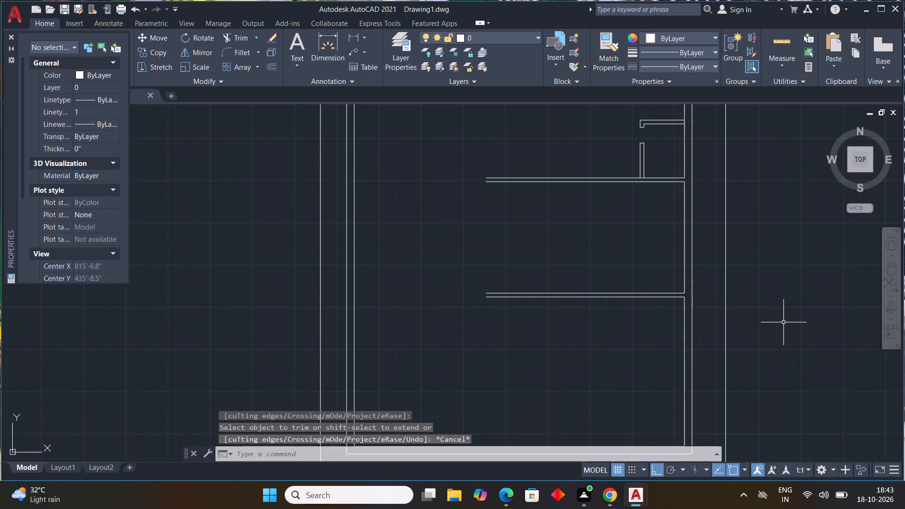
# Offset the right outer wall's inner line 14'0" to the left between the two horizontal partitions.
pyautogui.press('o')
pyautogui.write('FF')
pyautogui.press('space')
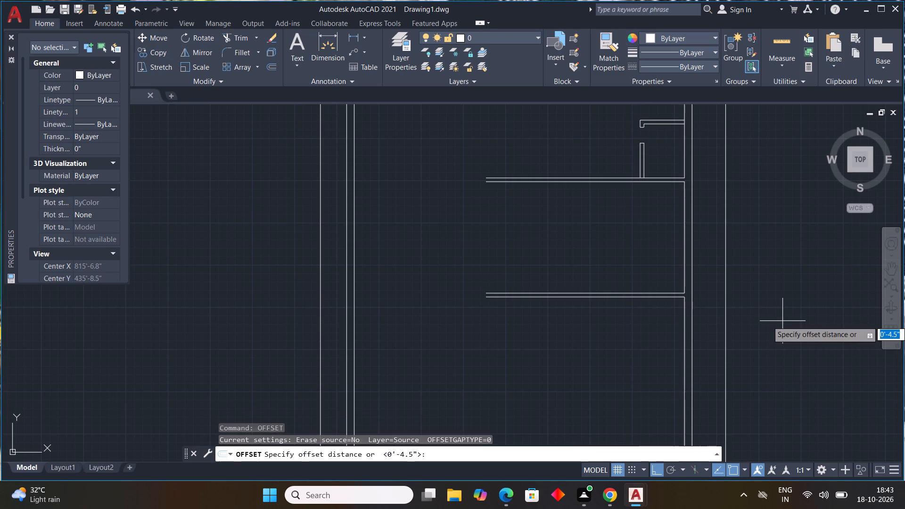
pyautogui.write('14')
pyautogui.write("'0")
pyautogui.hotkey('shift', '"')
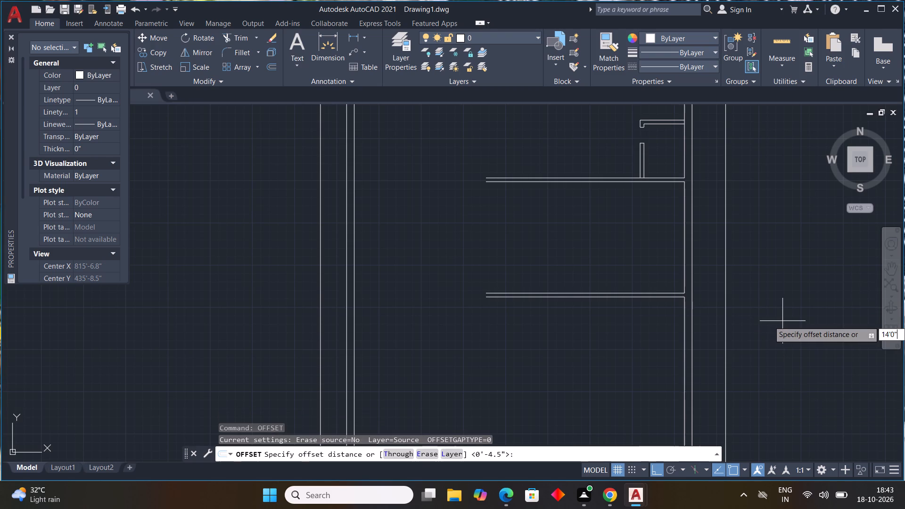
pyautogui.press('Return')
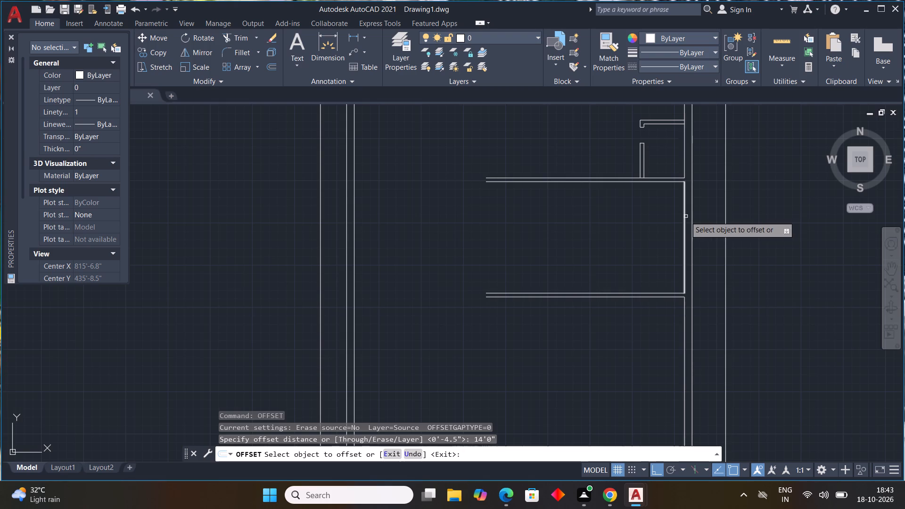
pyautogui.moveTo(685, 216); pyautogui.dragTo(663, 228)
pyautogui.click(556, 270)
pyautogui.press('Escape')
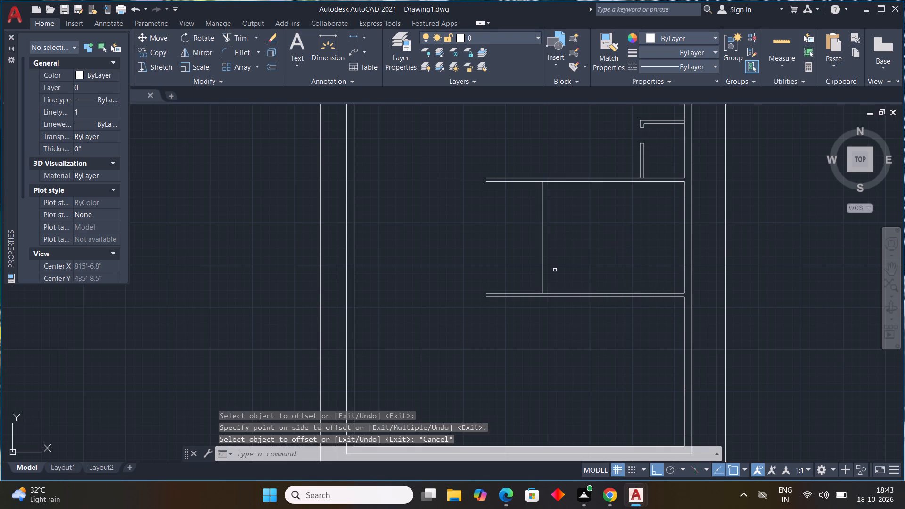
# Offset the new vertical line 4.5" to the left to form the room's left partition.
pyautogui.press('space')
pyautogui.write('4.5"')
pyautogui.press('Return')
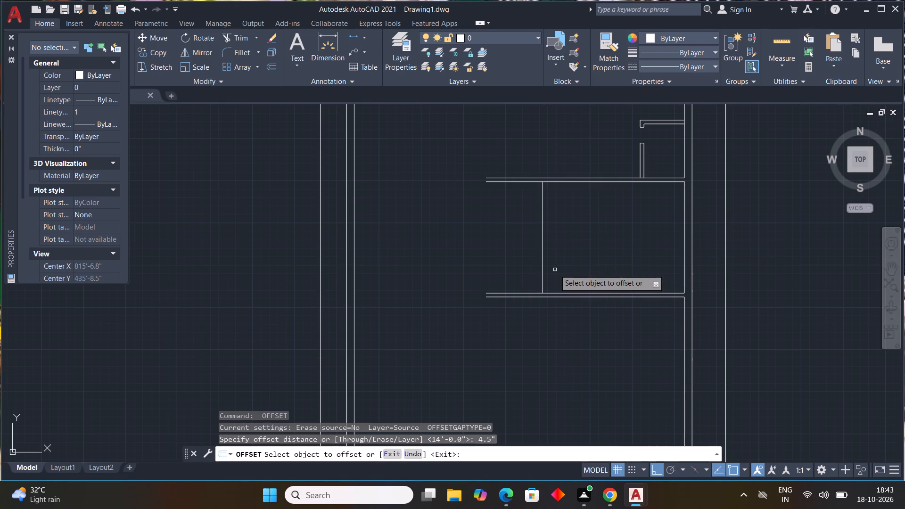
pyautogui.moveTo(542, 261); pyautogui.dragTo(531, 261)
pyautogui.click(511, 258)
pyautogui.press('Escape')
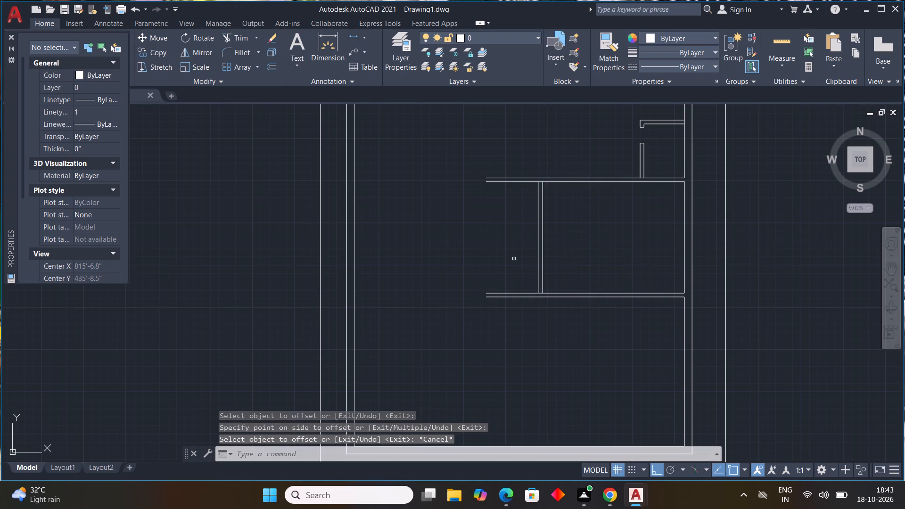
pyautogui.press('Escape')
pyautogui.press('Escape')
pyautogui.press('Escape')
pyautogui.press('Escape')
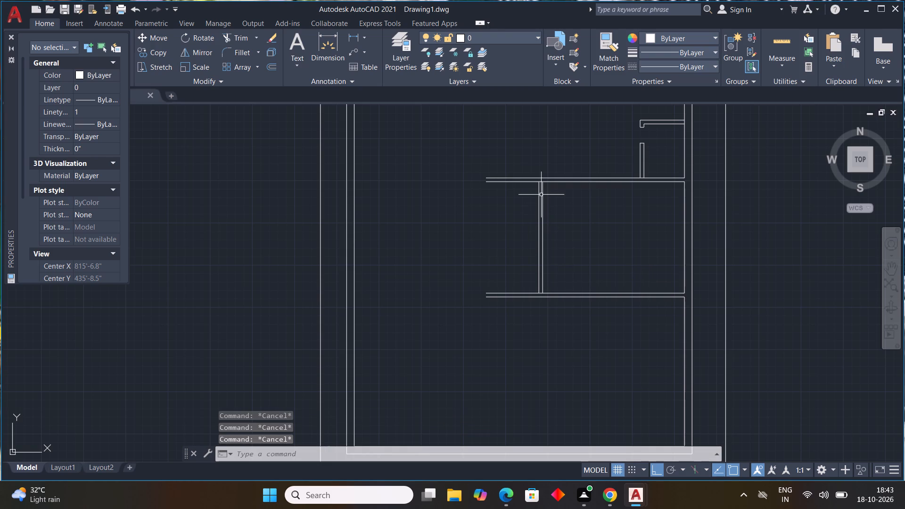
# Stretch both ends of the left partition's outer line to the far lines of the upper and lower horizontal partitions.
pyautogui.moveTo(541, 197); pyautogui.dragTo(513, 248, button='middle')
pyautogui.scroll(4, 519, 226)
pyautogui.click(469, 293)
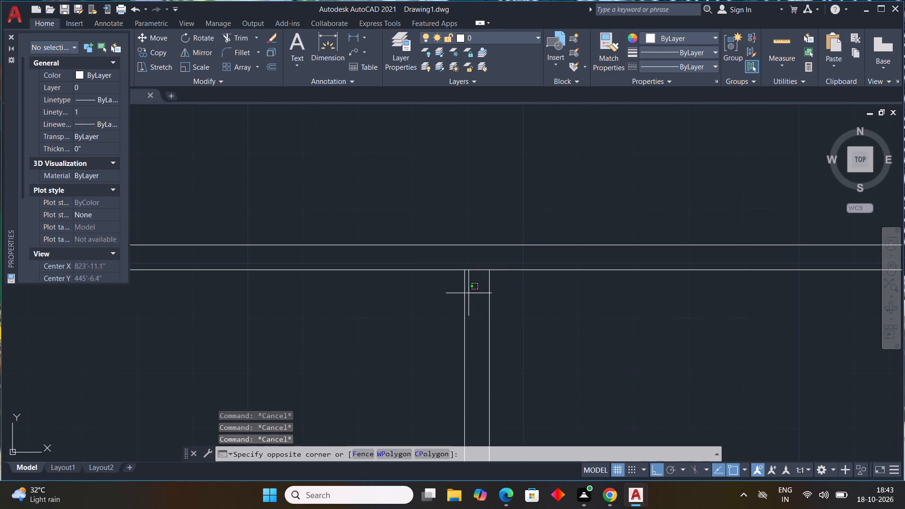
pyautogui.click(457, 292)
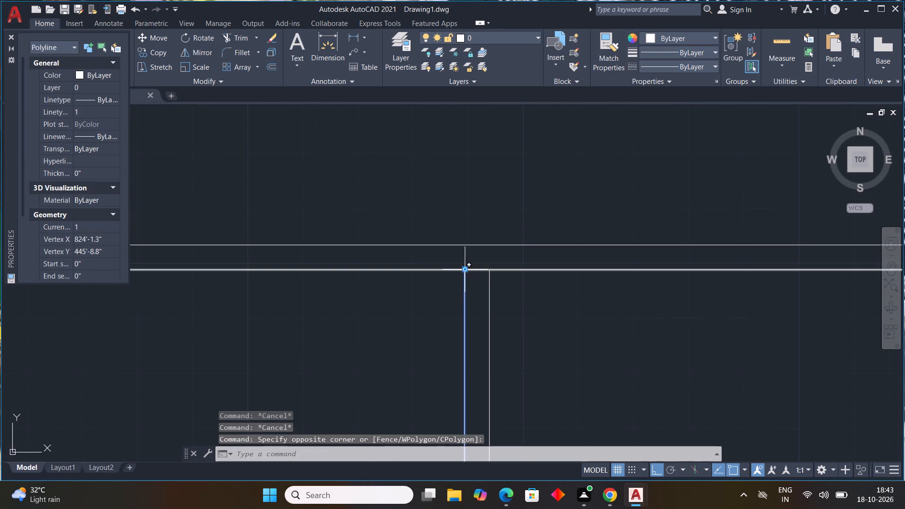
pyautogui.click(463, 270)
pyautogui.click(463, 245)
pyautogui.scroll(-3, 564, 310)
pyautogui.moveTo(605, 374); pyautogui.dragTo(603, 374, button='middle')
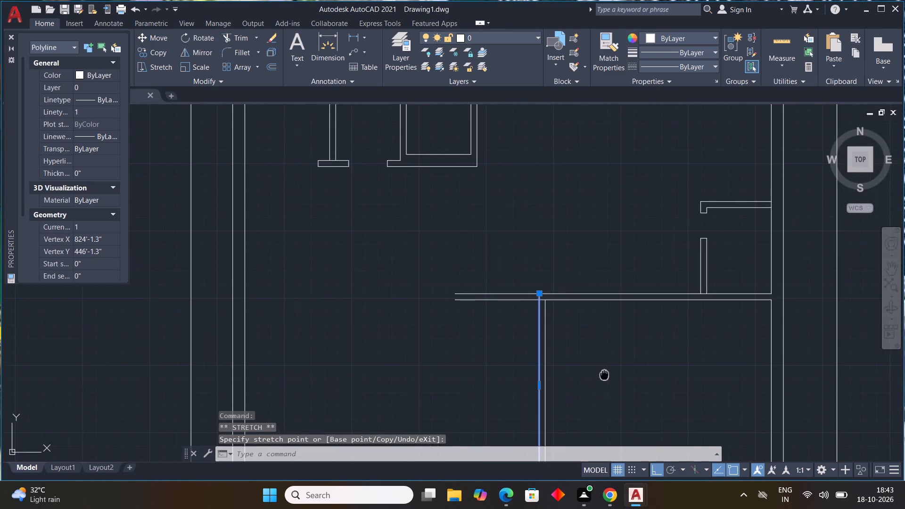
pyautogui.moveTo(603, 374); pyautogui.dragTo(529, 140, button='middle')
pyautogui.scroll(3, 477, 256)
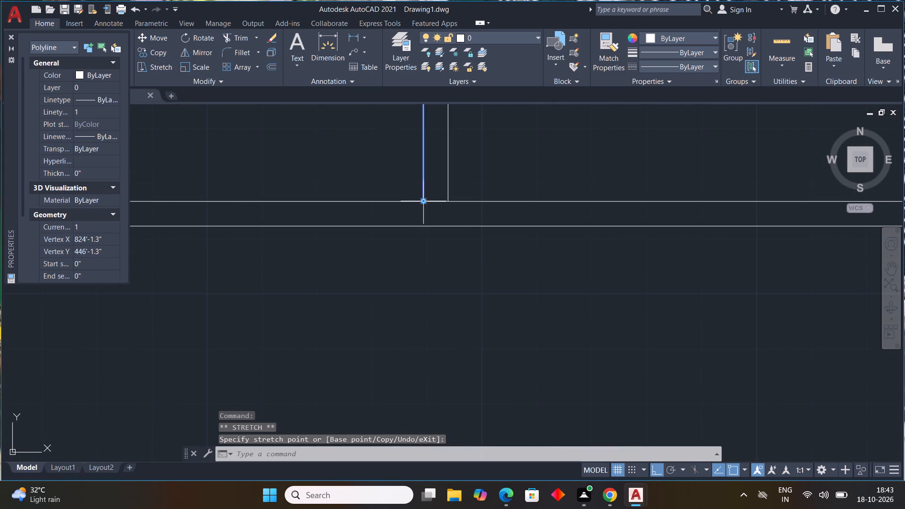
pyautogui.moveTo(425, 203); pyautogui.dragTo(430, 219)
pyautogui.click(426, 227)
pyautogui.scroll(-3, 517, 308)
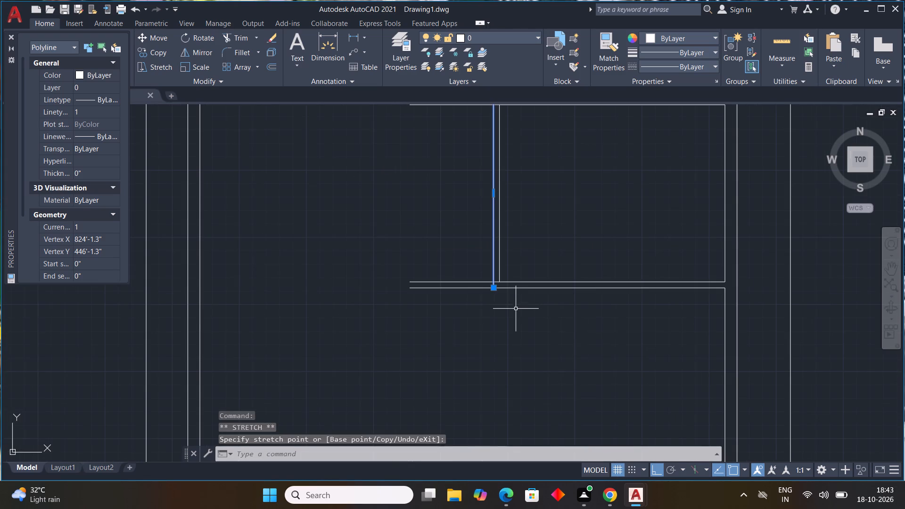
pyautogui.press('Escape')
pyautogui.press('Escape')
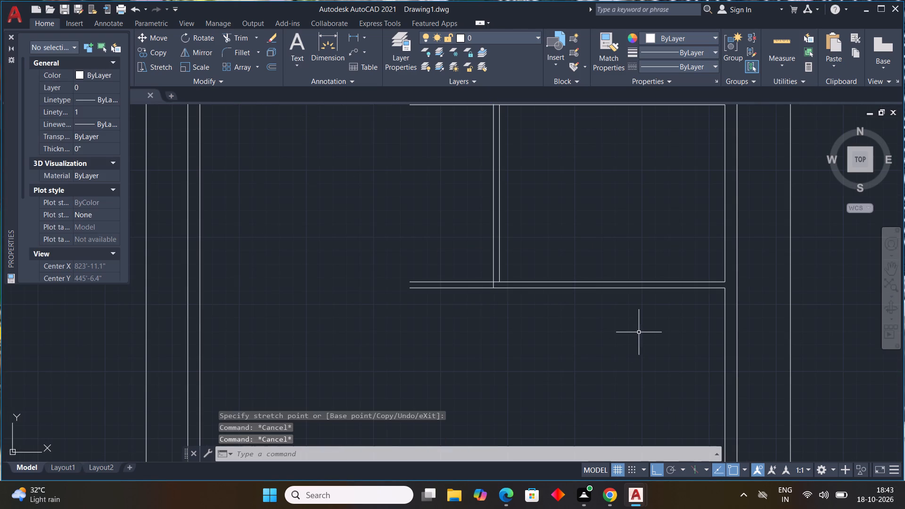
# Draw two short vertical marker lines across the lower partition, one near the room's lower-left corner and one further right.
pyautogui.press('l')
pyautogui.press('space')
pyautogui.scroll(1, 533, 279)
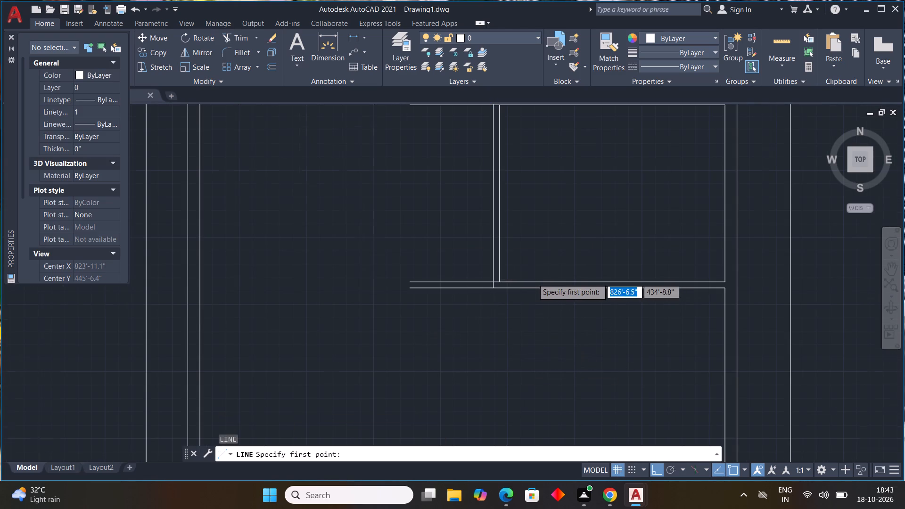
pyautogui.scroll(1, 533, 279)
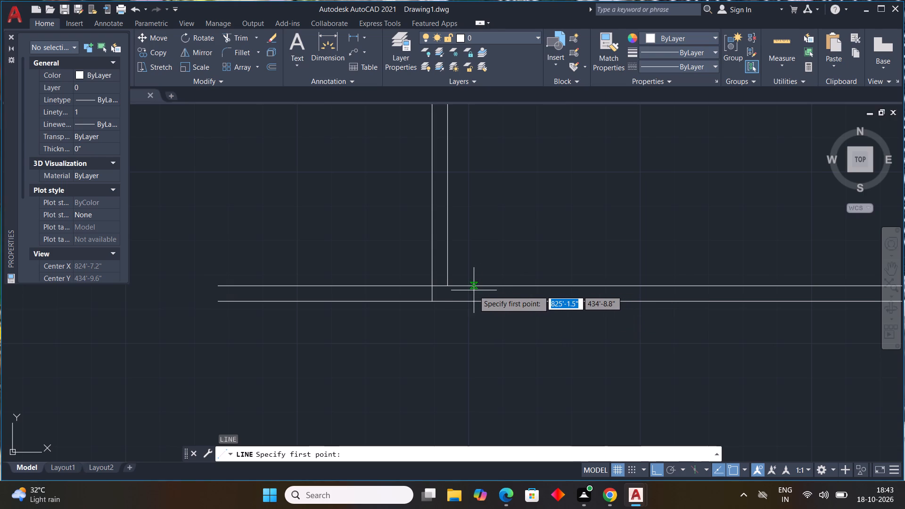
pyautogui.click(479, 286)
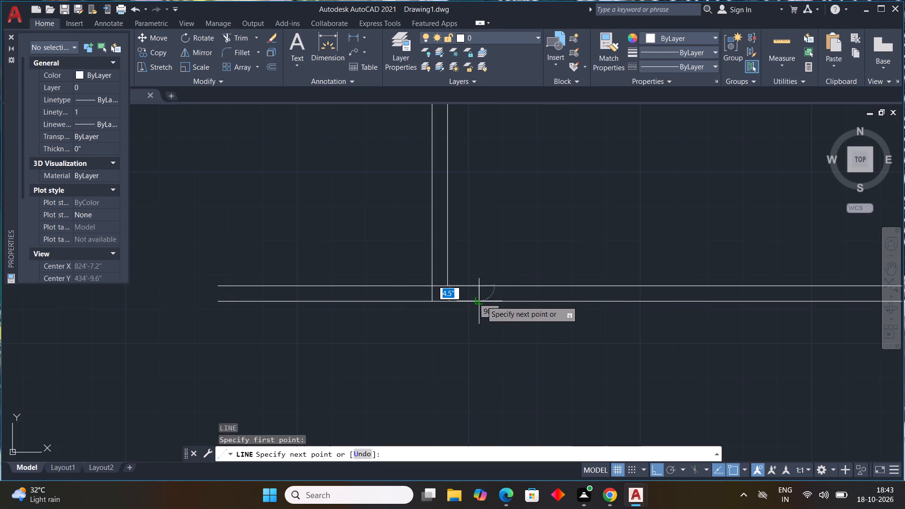
pyautogui.click(481, 300)
pyautogui.press('Escape')
pyautogui.press('space')
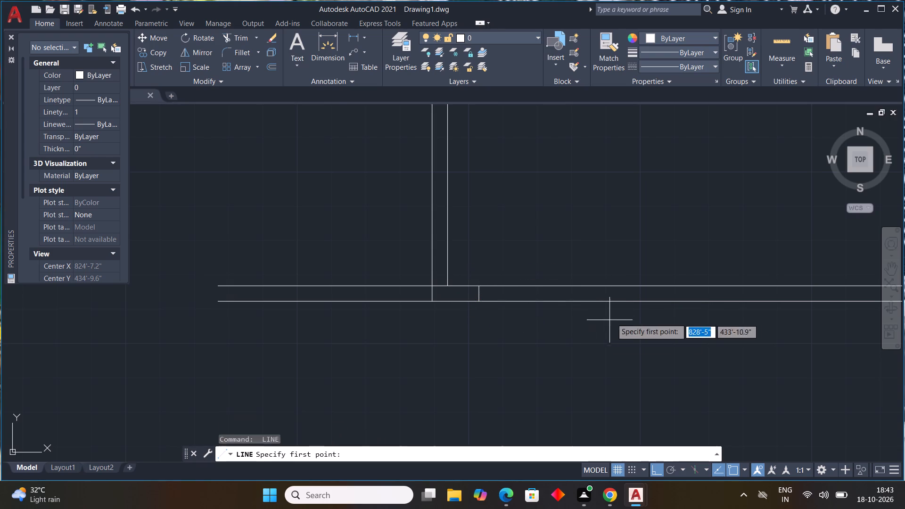
pyautogui.scroll(1, 588, 290)
pyautogui.click(602, 282)
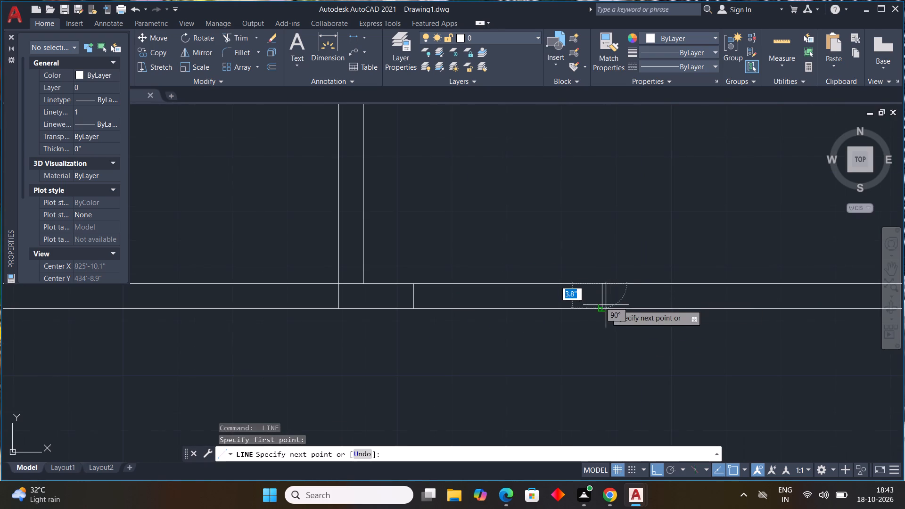
pyautogui.click(601, 309)
pyautogui.press('Escape')
pyautogui.scroll(-2, 779, 334)
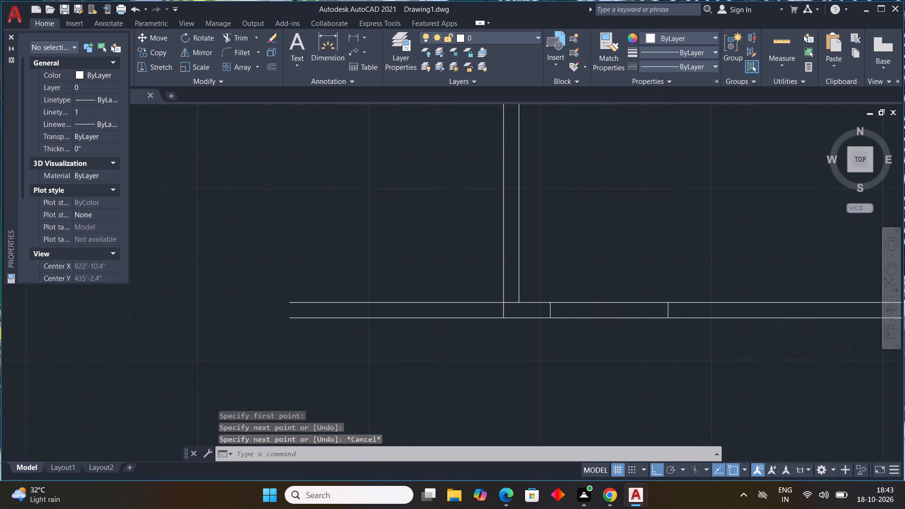
# Trim the lower partition between its two markers to cut the room's opening.
pyautogui.write('TR')
pyautogui.press('space')
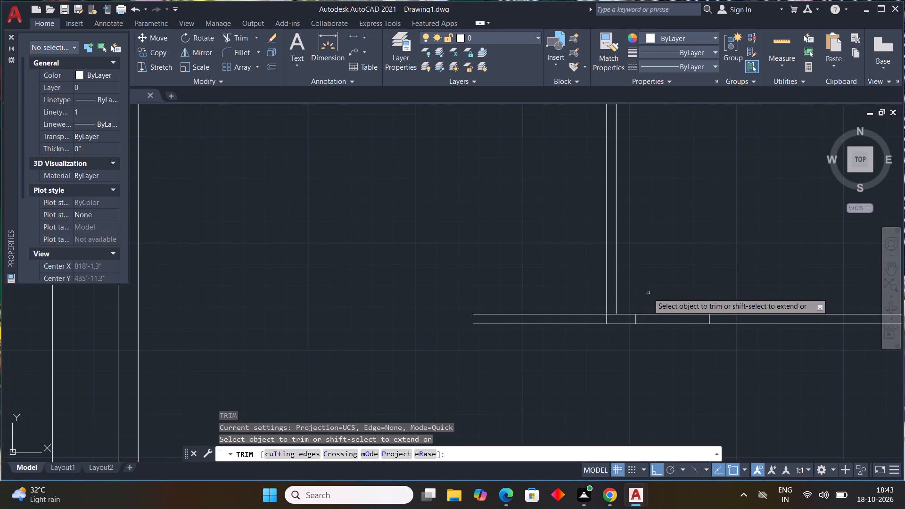
pyautogui.moveTo(653, 301); pyautogui.dragTo(668, 362)
pyautogui.moveTo(664, 349); pyautogui.dragTo(669, 358)
# Trim the excess lower partition lines at and beyond the left partition so the room's lower-left corner is clean.
pyautogui.scroll(1, 614, 313)
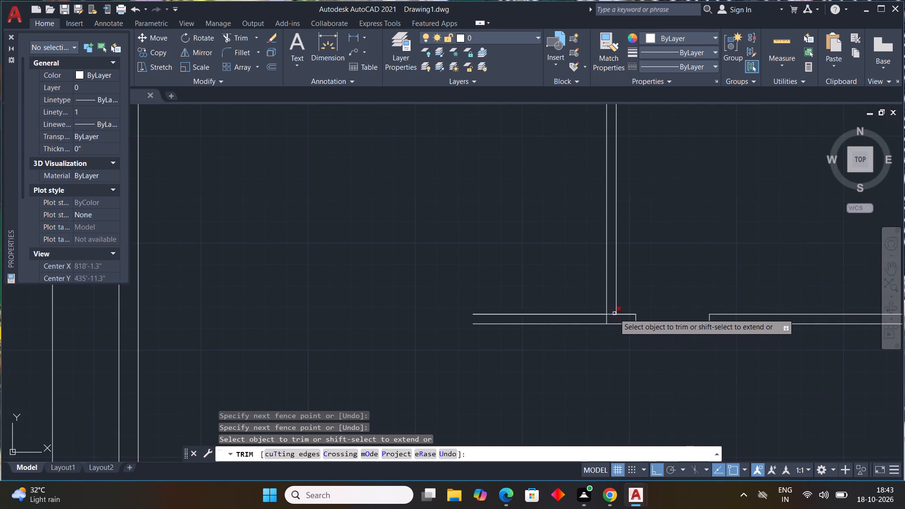
pyautogui.scroll(1, 614, 313)
pyautogui.click(612, 318)
pyautogui.moveTo(472, 312); pyautogui.dragTo(482, 390)
pyautogui.scroll(-3, 494, 366)
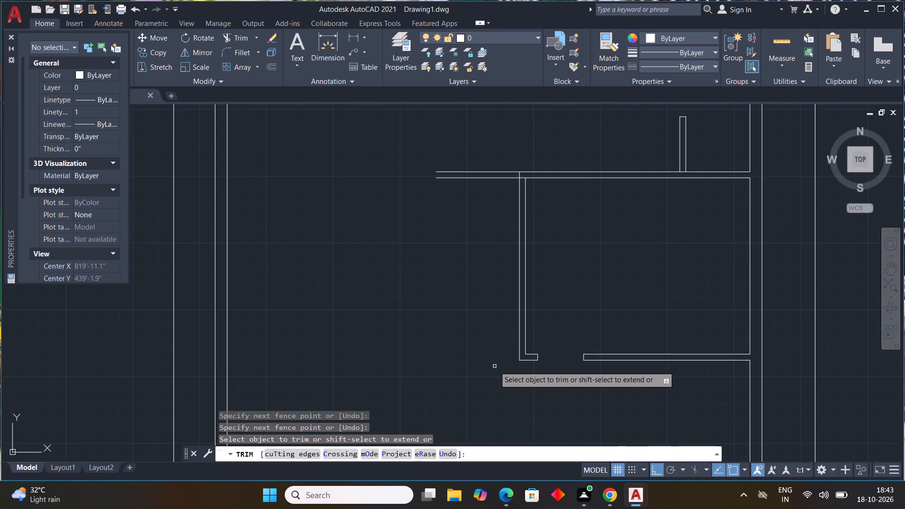
# Trim the upper partition lines extending beyond the left partition, including the short line across the wall thickness, to clean the room's upper-left corner.
pyautogui.moveTo(440, 155); pyautogui.dragTo(457, 230)
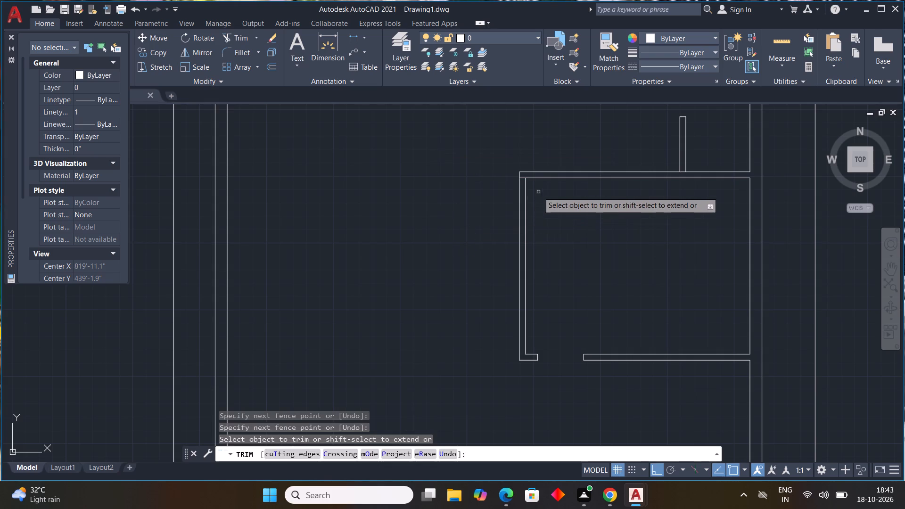
pyautogui.scroll(3, 542, 186)
pyautogui.moveTo(464, 147); pyautogui.dragTo(466, 178)
pyautogui.scroll(-2, 546, 223)
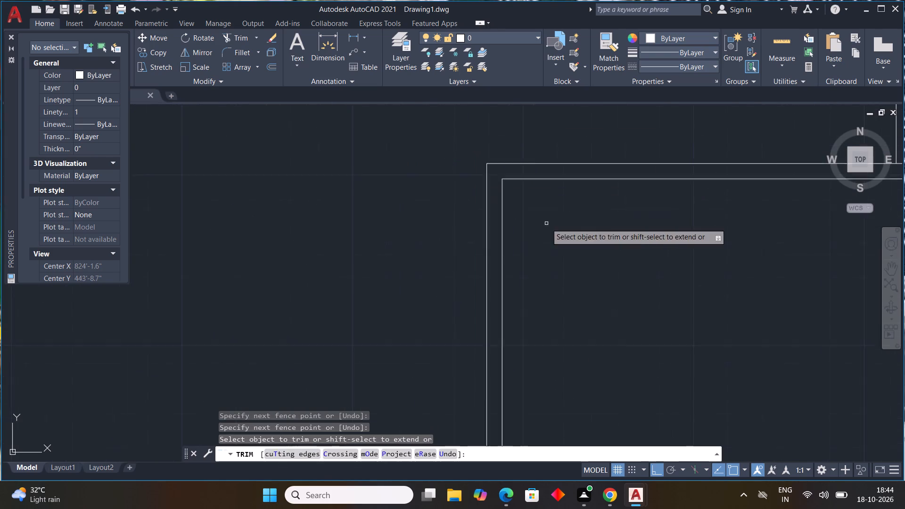
pyautogui.scroll(-2, 623, 263)
pyautogui.moveTo(699, 271); pyautogui.dragTo(679, 295, button='middle')
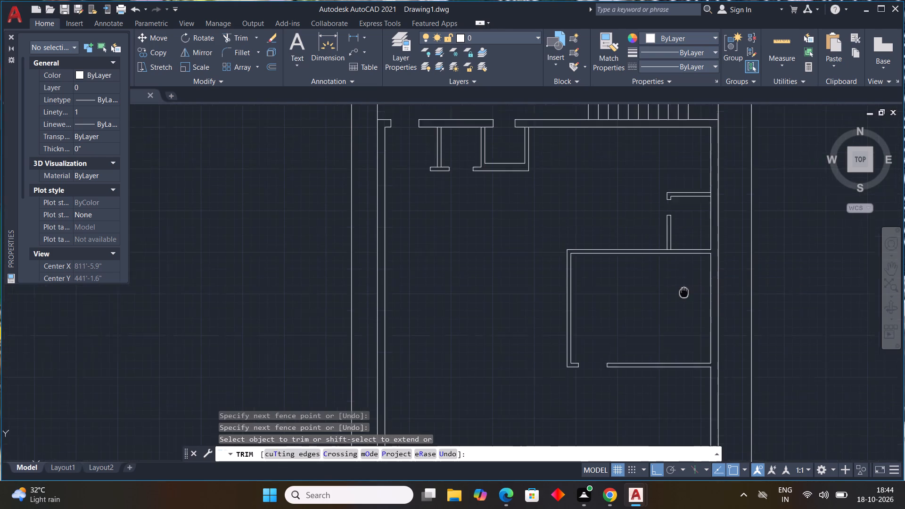
pyautogui.moveTo(679, 295); pyautogui.dragTo(634, 313, button='middle')
pyautogui.scroll(-1, 631, 285)
pyautogui.scroll(1, 612, 328)
pyautogui.moveTo(612, 327); pyautogui.dragTo(576, 223, button='middle')
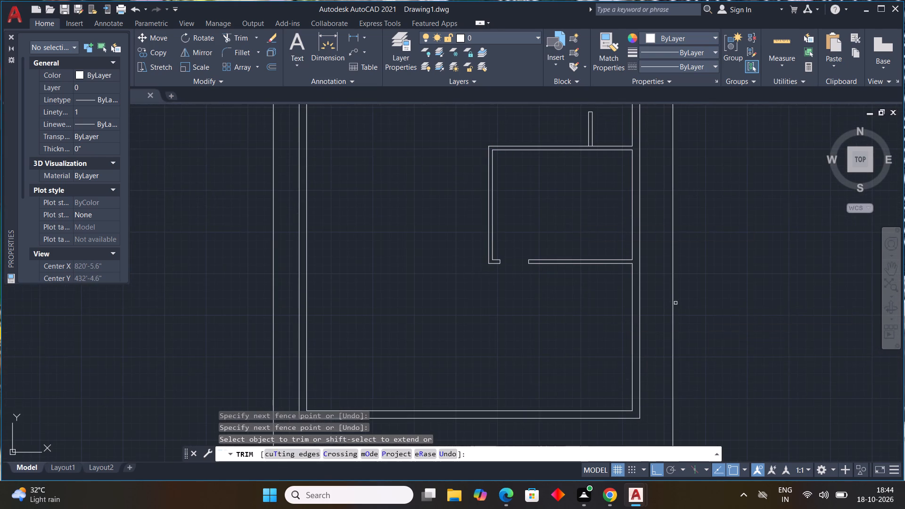
pyautogui.press('Escape')
pyautogui.press('Escape')
pyautogui.press('Escape')
pyautogui.press('Escape')
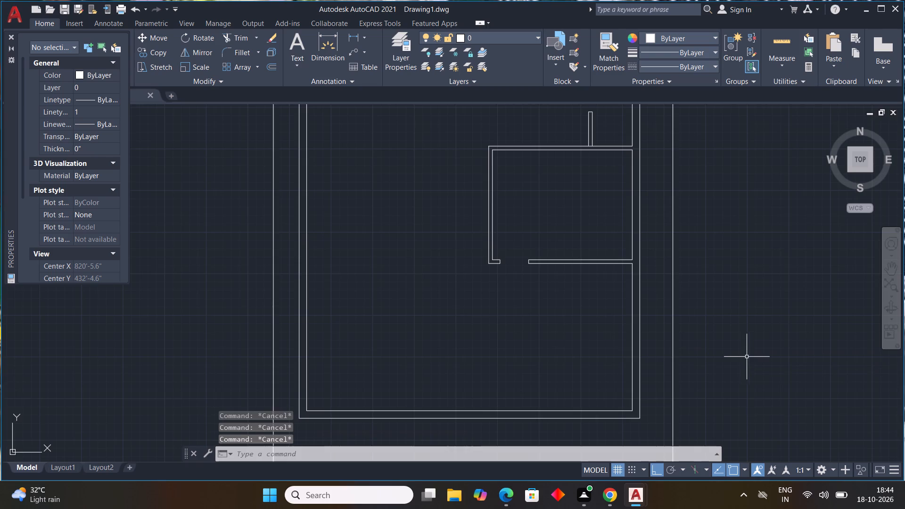
# Start an Offset for laying out lines in the open area below the room.
pyautogui.moveTo(747, 357); pyautogui.dragTo(726, 285, button='middle')
pyautogui.write('OF')
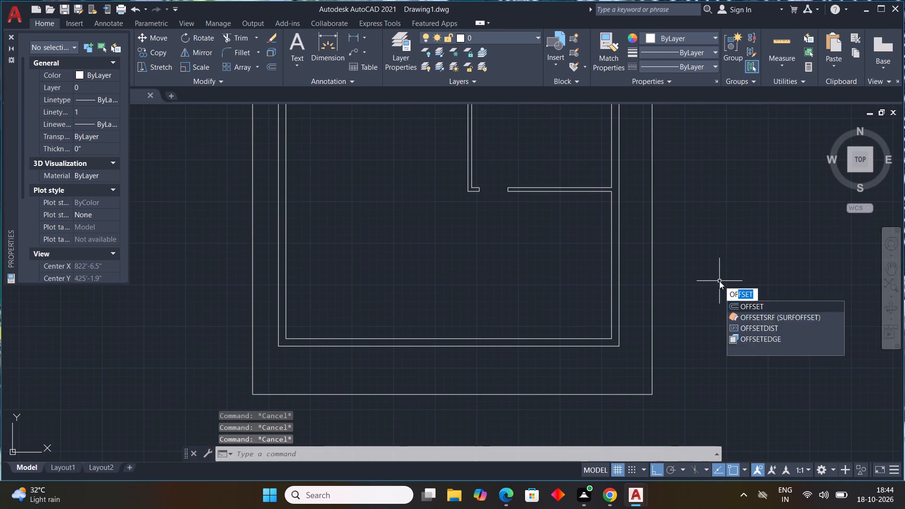
pyautogui.press('space')
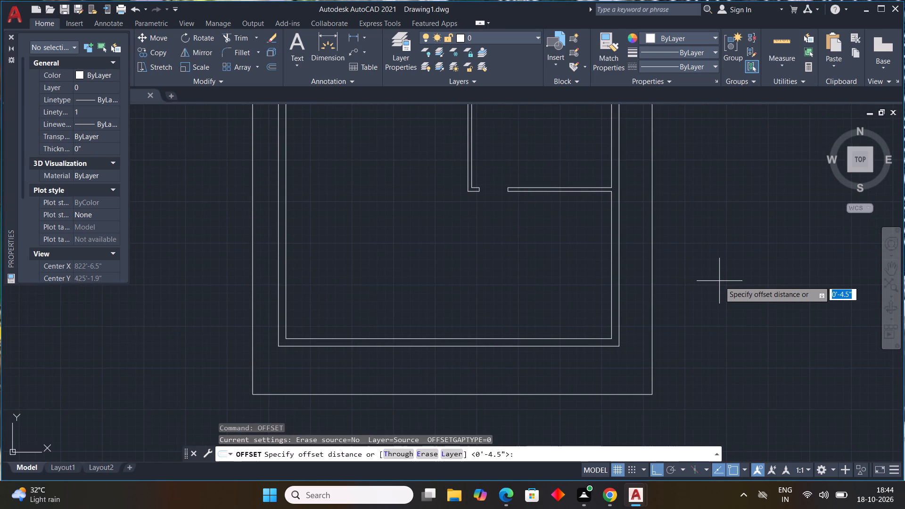
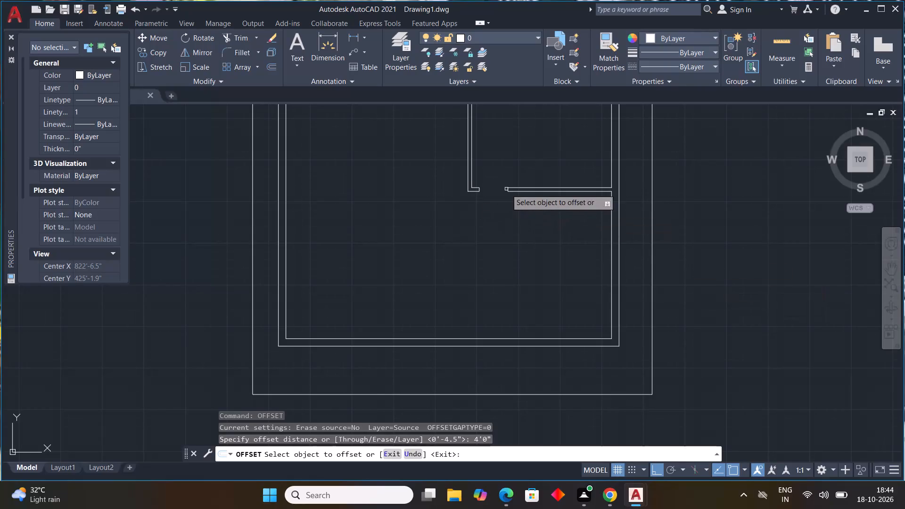
# Offset the lower line of the room's bottom partition 4'0" downward into the open area.
pyautogui.moveTo(520, 192); pyautogui.dragTo(524, 203)
pyautogui.click(542, 248)
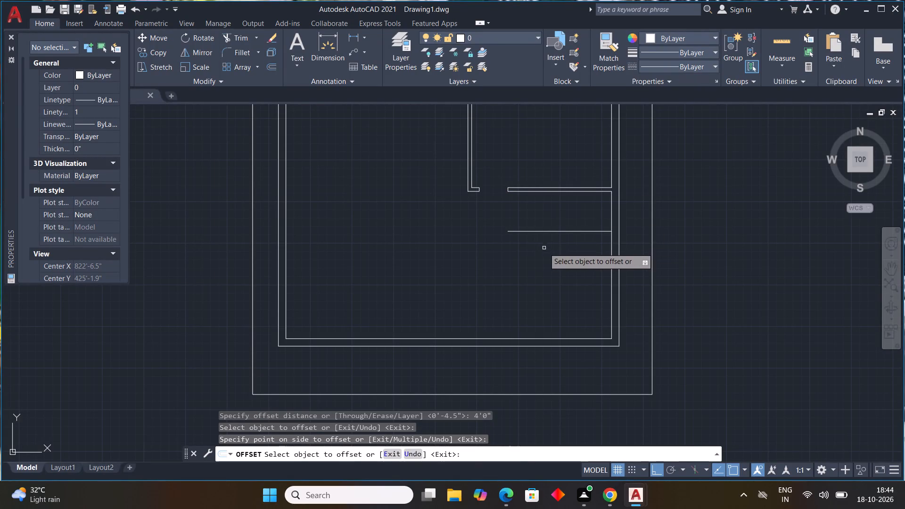
pyautogui.press('Escape')
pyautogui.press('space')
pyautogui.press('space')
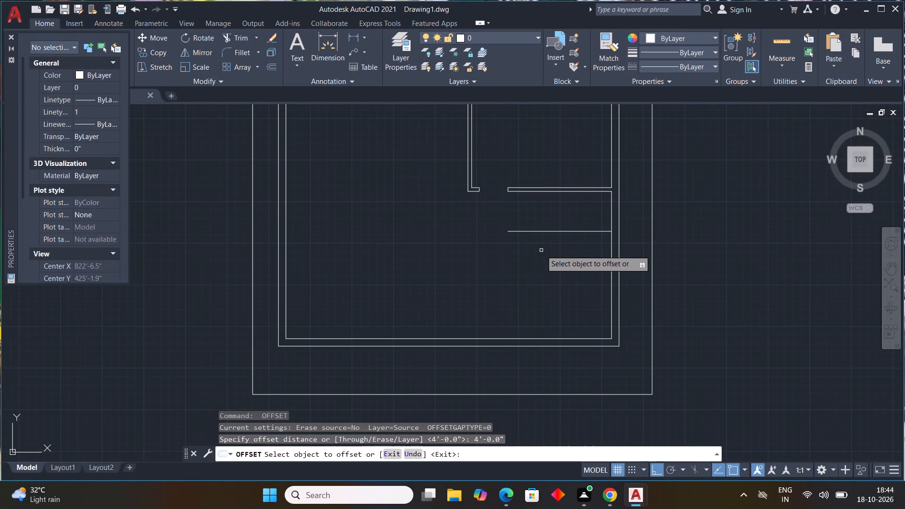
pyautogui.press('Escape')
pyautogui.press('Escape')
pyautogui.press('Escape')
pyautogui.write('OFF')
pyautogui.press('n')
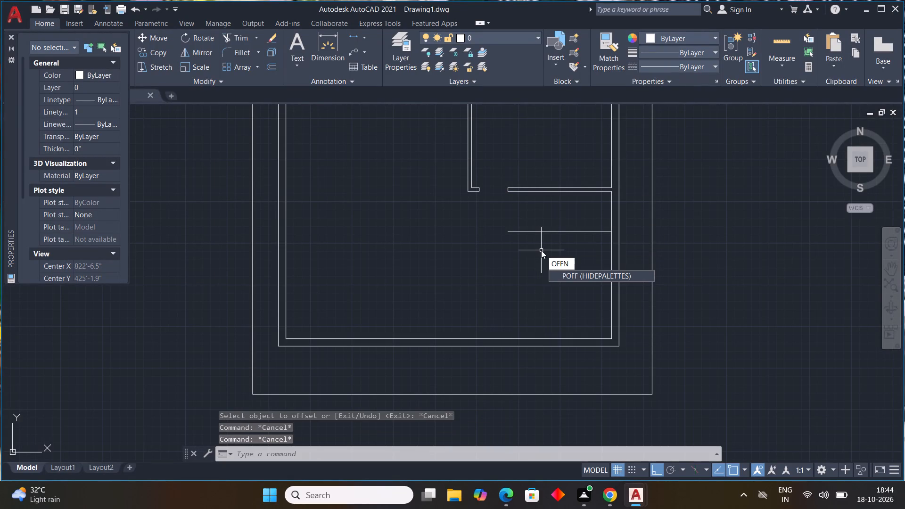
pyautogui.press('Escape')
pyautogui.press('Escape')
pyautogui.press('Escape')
# Offset the new horizontal line 4.5" downward to form the second face of the partition.
pyautogui.write('OFF 4.5"')
pyautogui.press('Return')
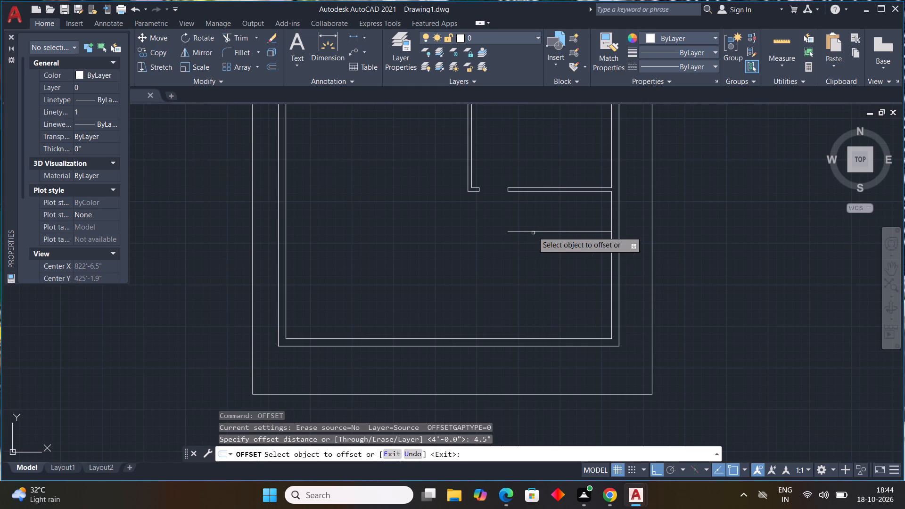
pyautogui.moveTo(545, 231); pyautogui.dragTo(549, 243)
pyautogui.click(557, 256)
pyautogui.press('Escape')
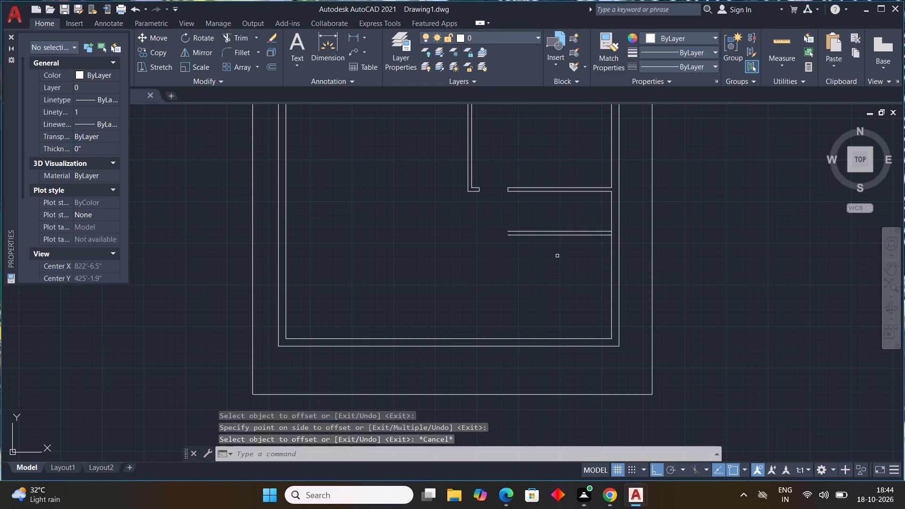
# Trim the right outer wall's inner line between the two lines of the new partition to open the junction.
pyautogui.moveTo(607, 248); pyautogui.dragTo(496, 266, button='middle')
pyautogui.scroll(1, 496, 265)
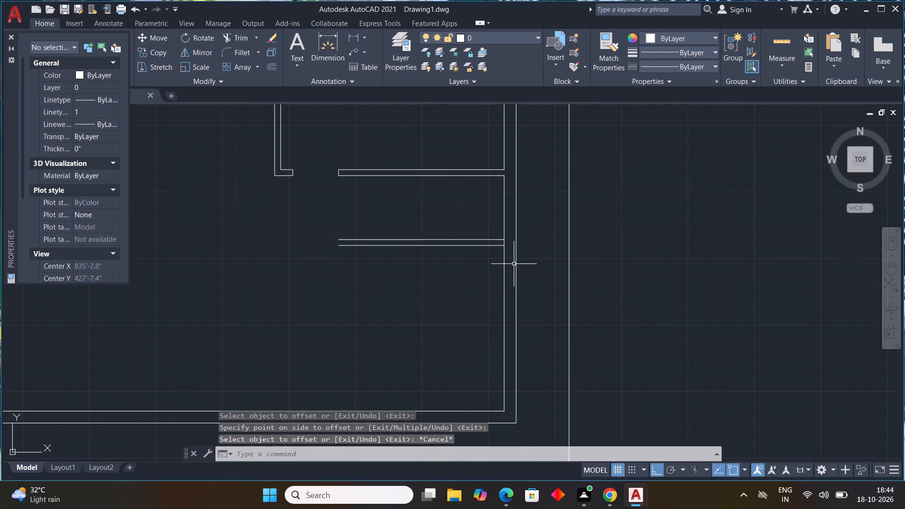
pyautogui.write('TR')
pyautogui.press('space')
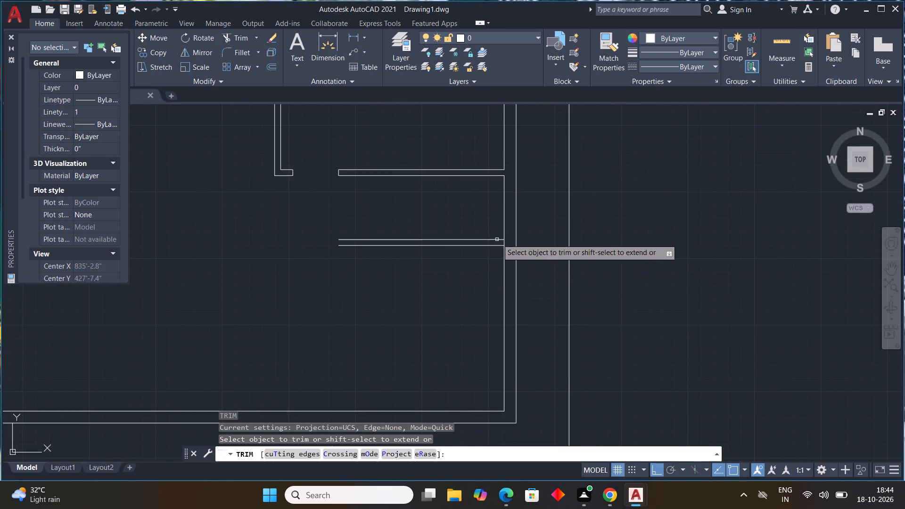
pyautogui.scroll(2, 501, 238)
pyautogui.moveTo(515, 246); pyautogui.dragTo(502, 246)
pyautogui.scroll(-2, 543, 263)
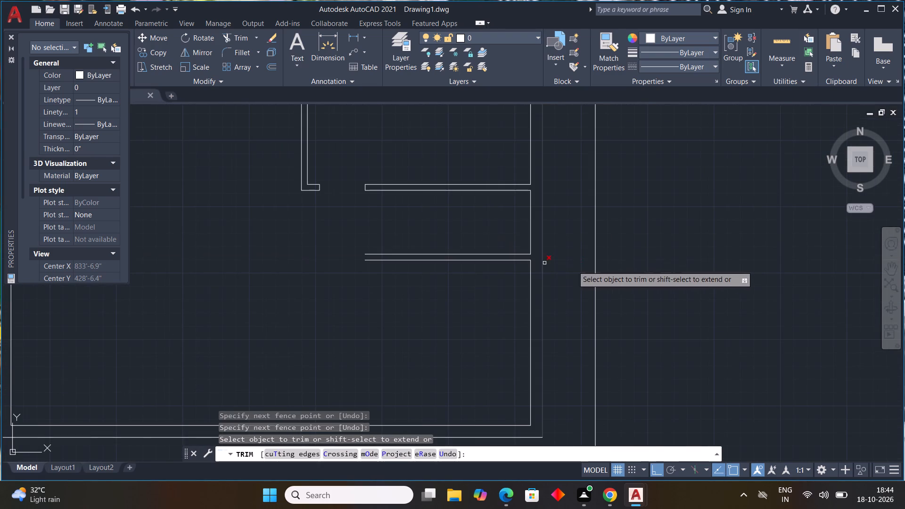
pyautogui.press('Escape')
pyautogui.press('Escape')
pyautogui.press('Escape')
pyautogui.press('Escape')
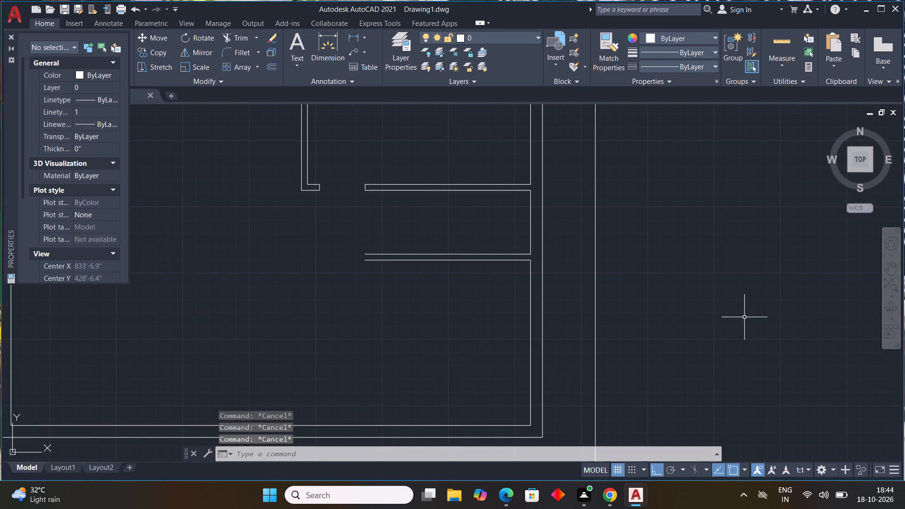
# Offset the right wall's inner line 6'0" to the left between the two horizontal partitions.
pyautogui.write('OFF 6\'0"')
pyautogui.press('Return')
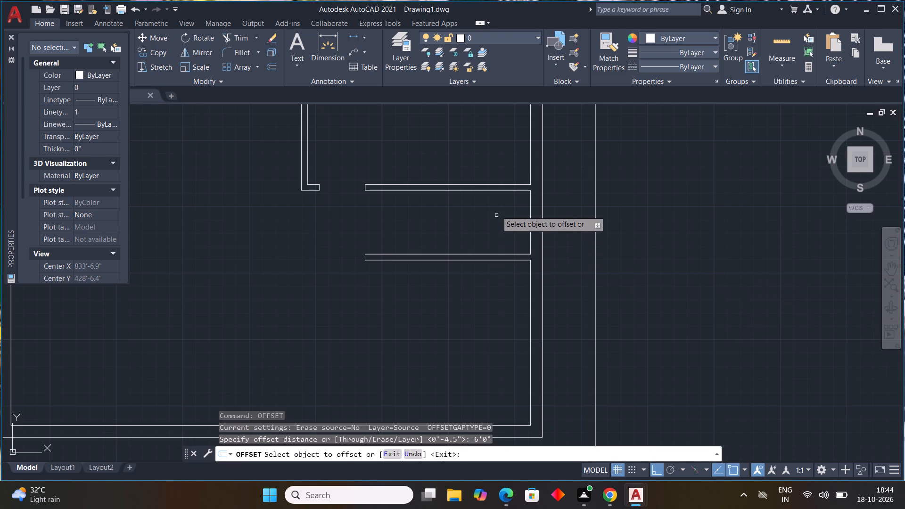
pyautogui.moveTo(531, 209); pyautogui.dragTo(524, 210)
pyautogui.click(403, 228)
pyautogui.press('Escape')
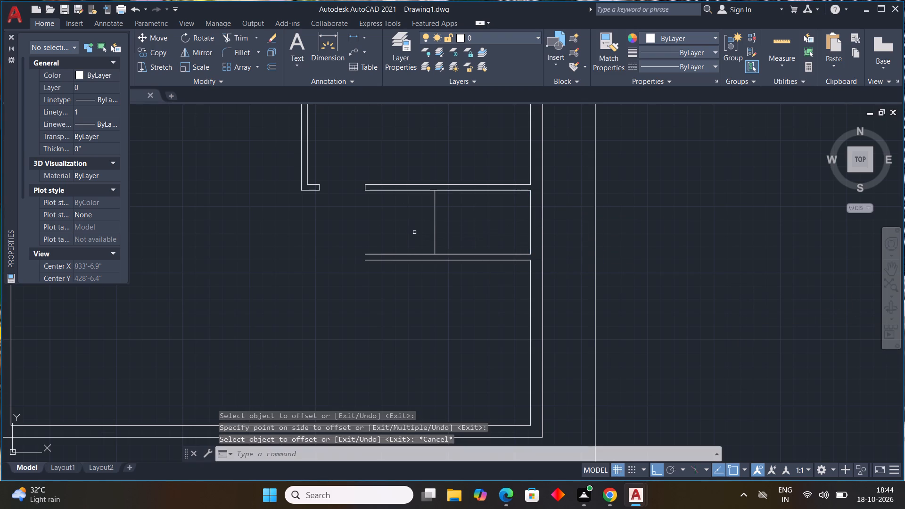
# Offset the new vertical line 4.5" to the left to give the cross partition its thickness.
pyautogui.press('space')
pyautogui.write('4')
pyautogui.write('.5"')
pyautogui.press('Return')
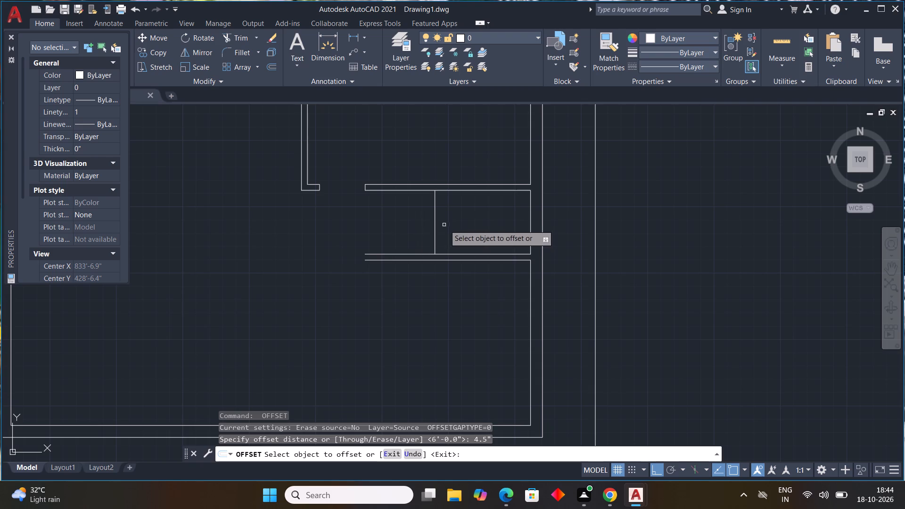
pyautogui.click(436, 228)
pyautogui.click(323, 233)
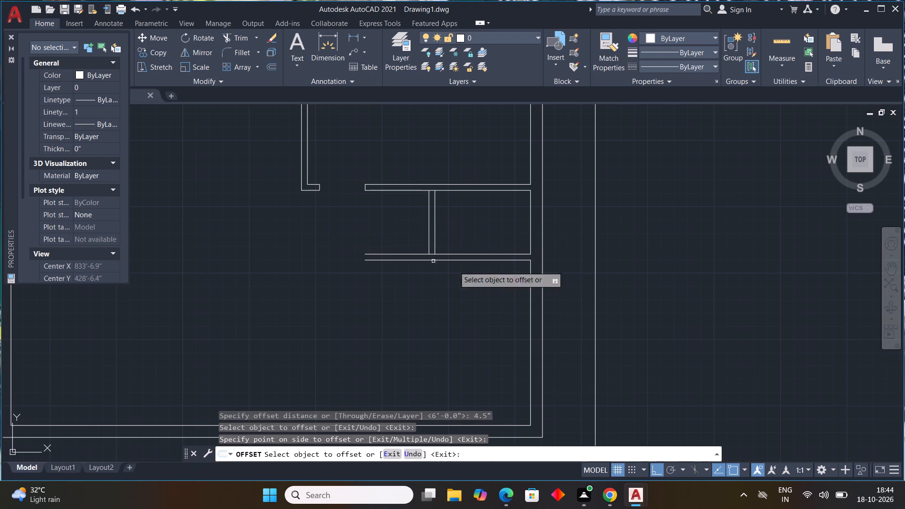
pyautogui.press('Escape')
pyautogui.press('Escape')
pyautogui.press('Escape')
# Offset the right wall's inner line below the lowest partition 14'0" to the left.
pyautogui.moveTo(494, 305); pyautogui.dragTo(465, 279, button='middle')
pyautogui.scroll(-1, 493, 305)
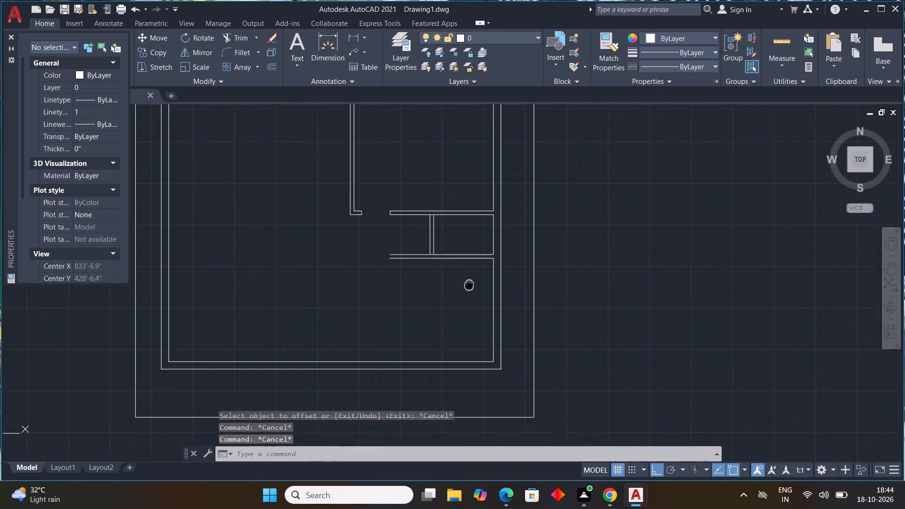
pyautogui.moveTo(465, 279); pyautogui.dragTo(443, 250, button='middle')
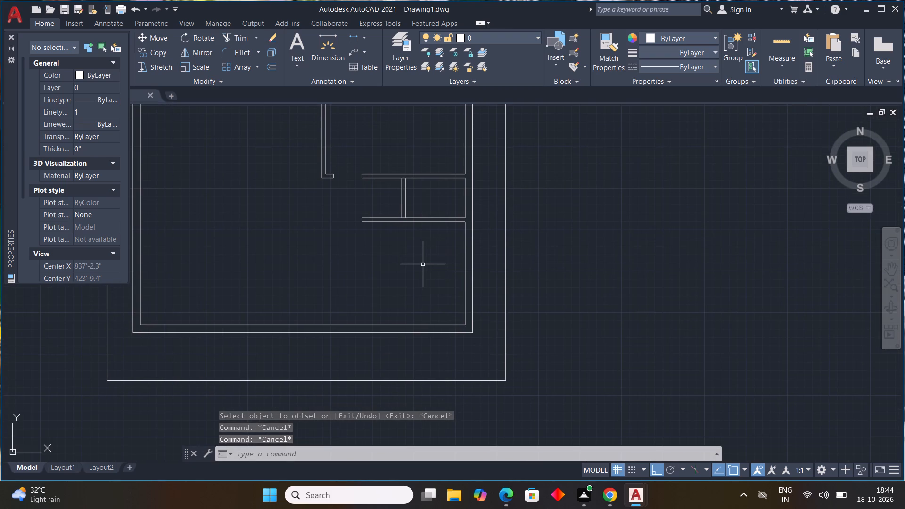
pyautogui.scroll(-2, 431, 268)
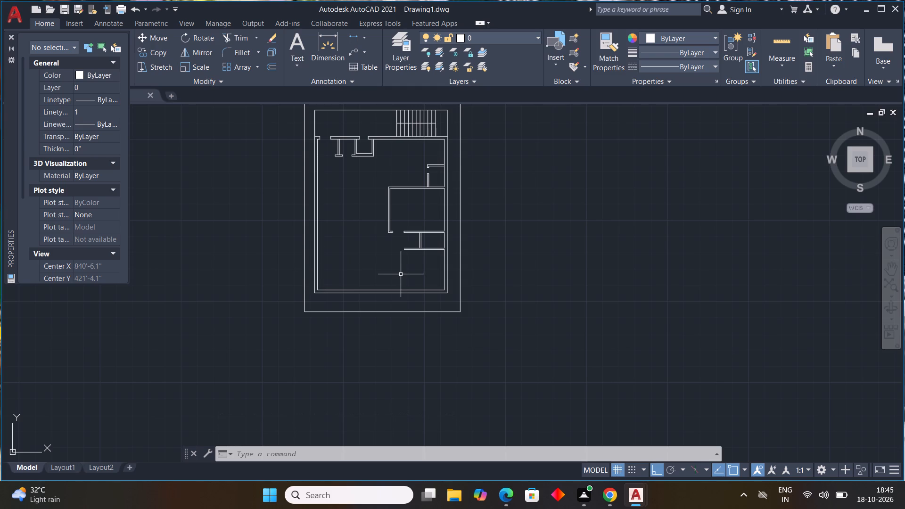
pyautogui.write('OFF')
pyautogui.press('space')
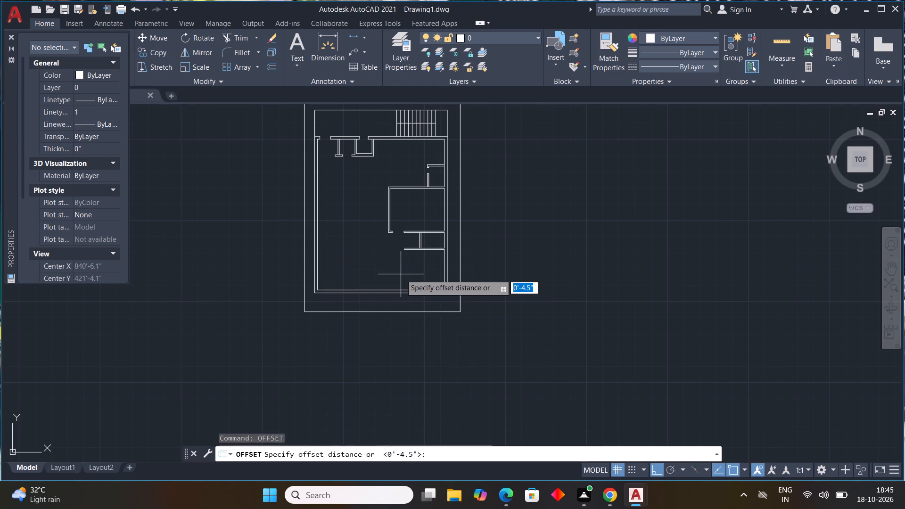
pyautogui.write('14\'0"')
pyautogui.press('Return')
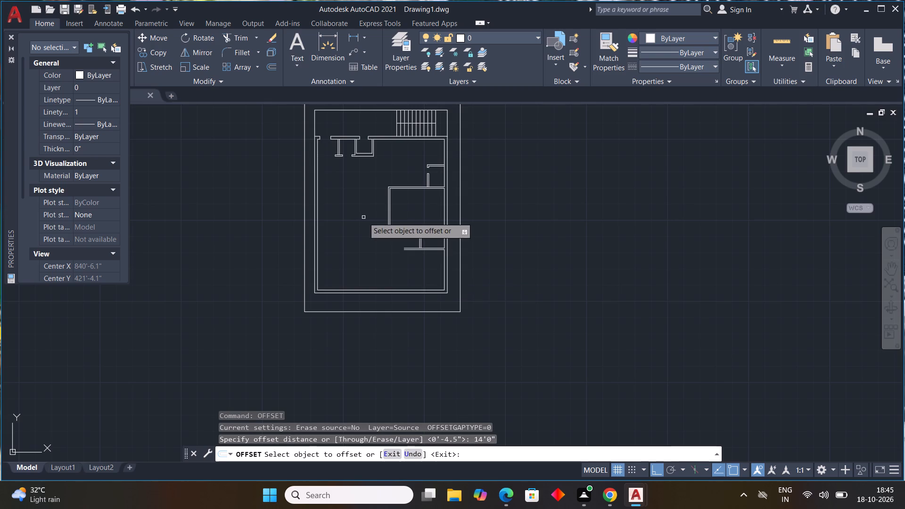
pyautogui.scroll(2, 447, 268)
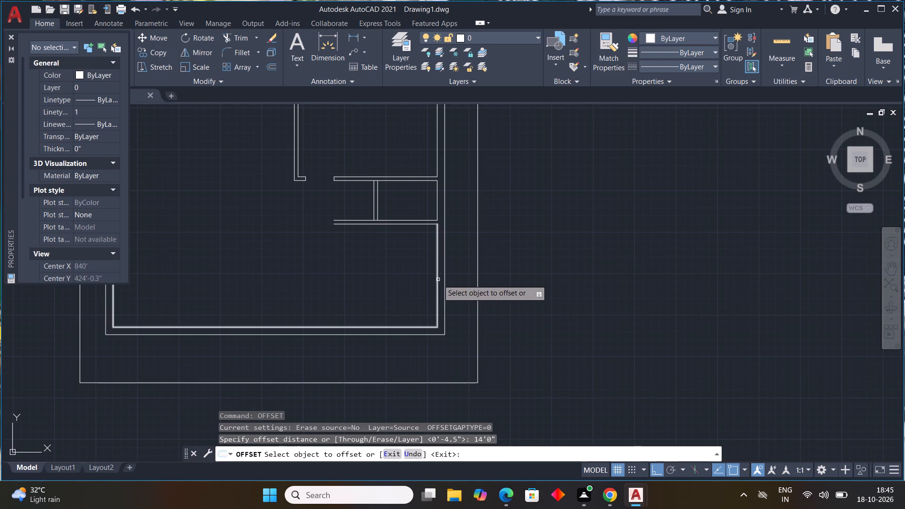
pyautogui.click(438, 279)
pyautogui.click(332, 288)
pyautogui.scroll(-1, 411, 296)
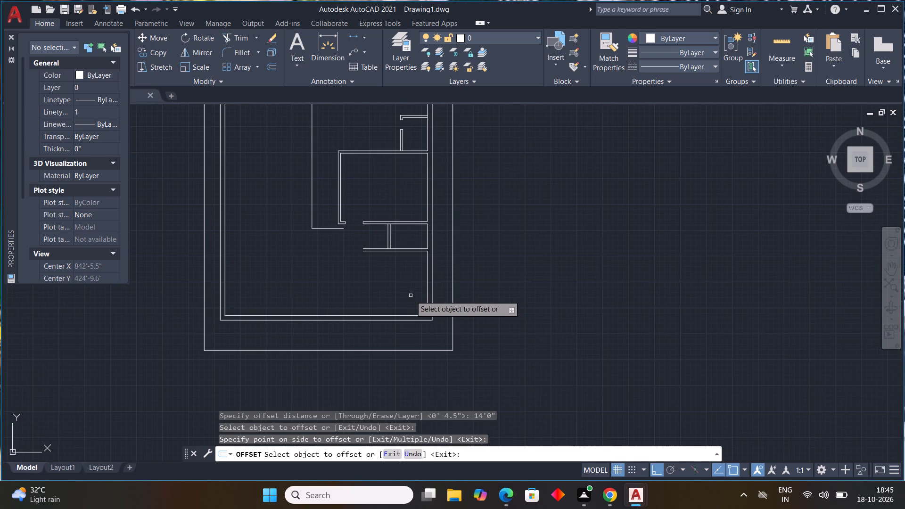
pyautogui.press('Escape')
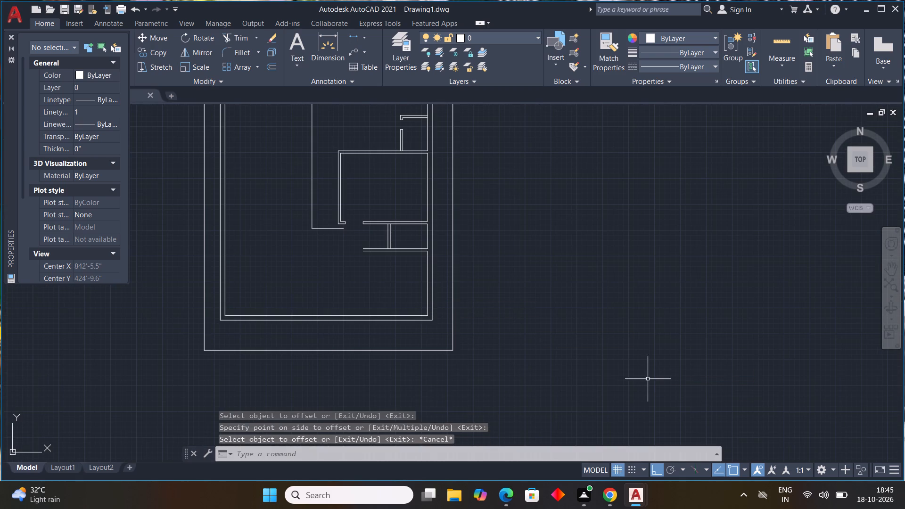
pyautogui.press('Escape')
# Trim away the right wall's inner line between the lowest partition and the bottom wall.
pyautogui.write('TR')
pyautogui.press('space')
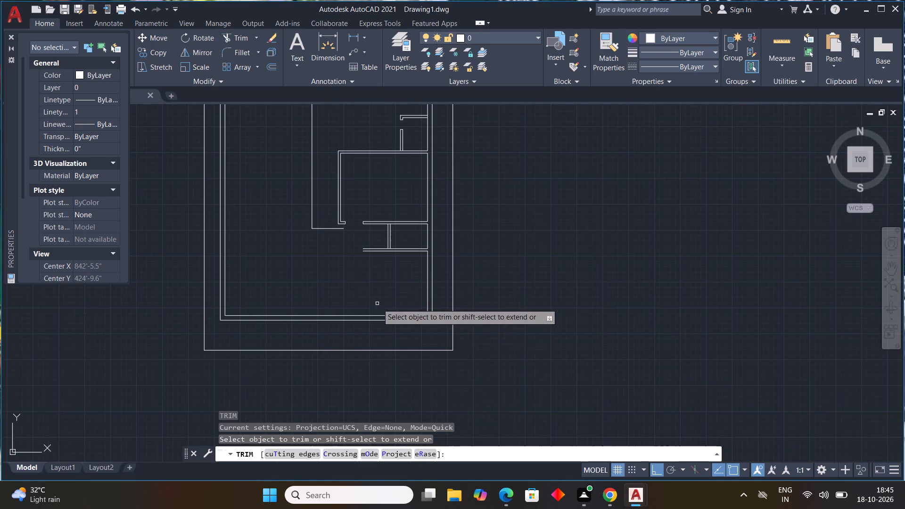
pyautogui.scroll(3, 420, 299)
pyautogui.click(447, 299)
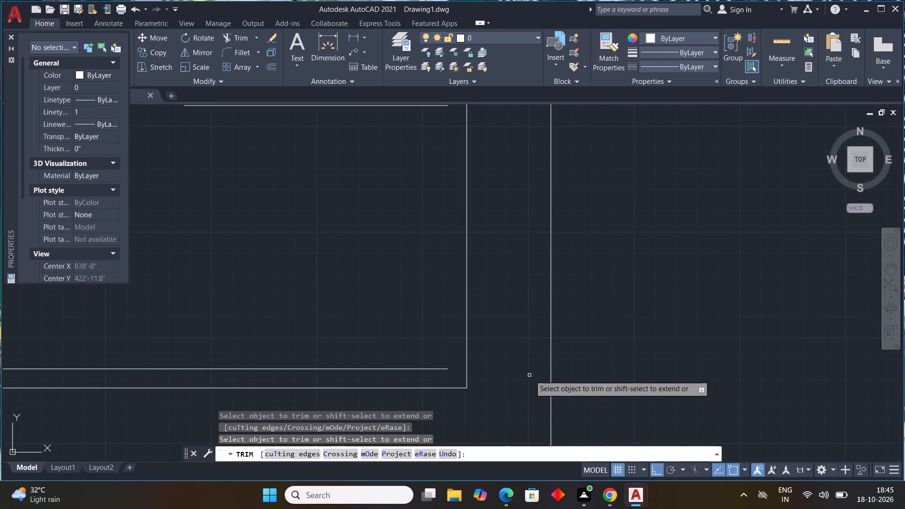
pyautogui.press('Escape')
pyautogui.press('Escape')
pyautogui.press('Escape')
pyautogui.press('Escape')
pyautogui.press('Escape')
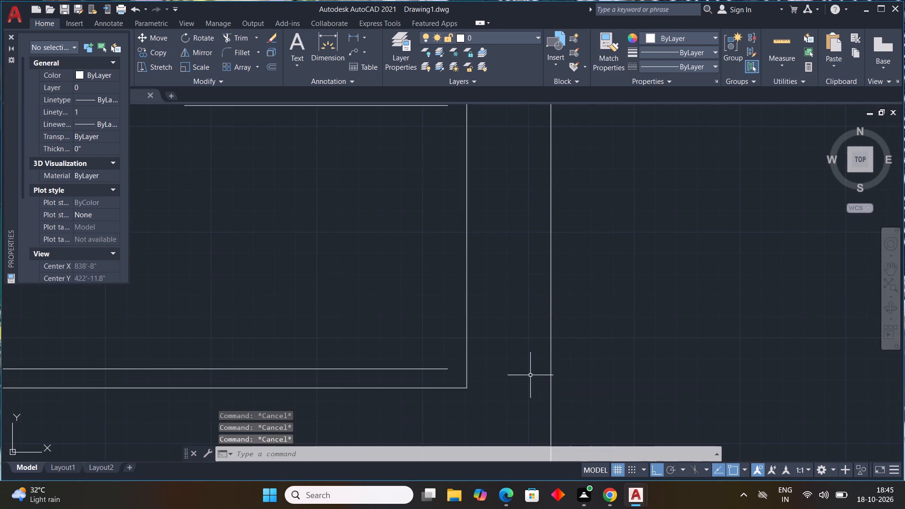
# Draw a separate line from the bottom wall's inner right corner up to the lowest partition's lower line.
pyautogui.write('L')
pyautogui.press('space')
pyautogui.scroll(-1, 477, 328)
pyautogui.moveTo(481, 349); pyautogui.dragTo(489, 407, button='middle')
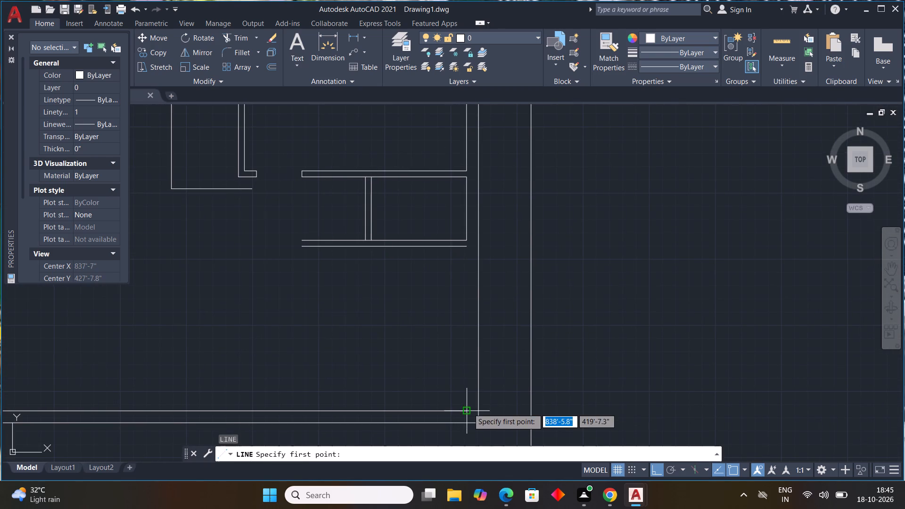
pyautogui.click(468, 408)
pyautogui.click(465, 251)
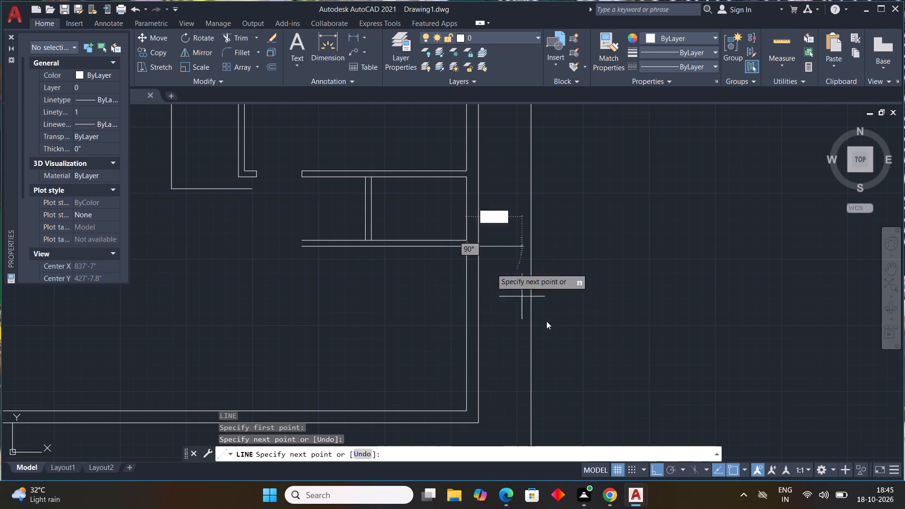
pyautogui.press('Escape')
# Offset the redrawn inner wall line 14'0" to the left to lay out the lower room's left side.
pyautogui.write('OFF')
pyautogui.press('space')
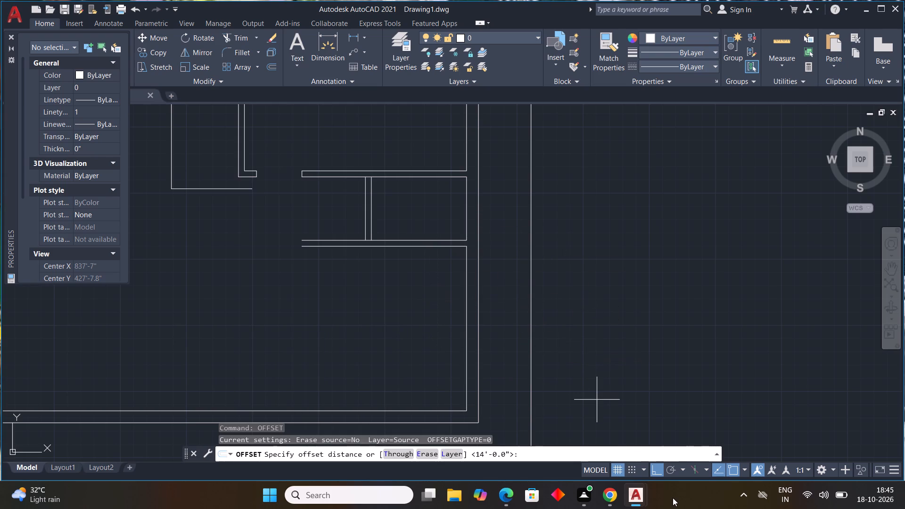
pyautogui.write('14')
pyautogui.press("'")
pyautogui.press('0')
pyautogui.hotkey('shift', '"')
pyautogui.press('Return')
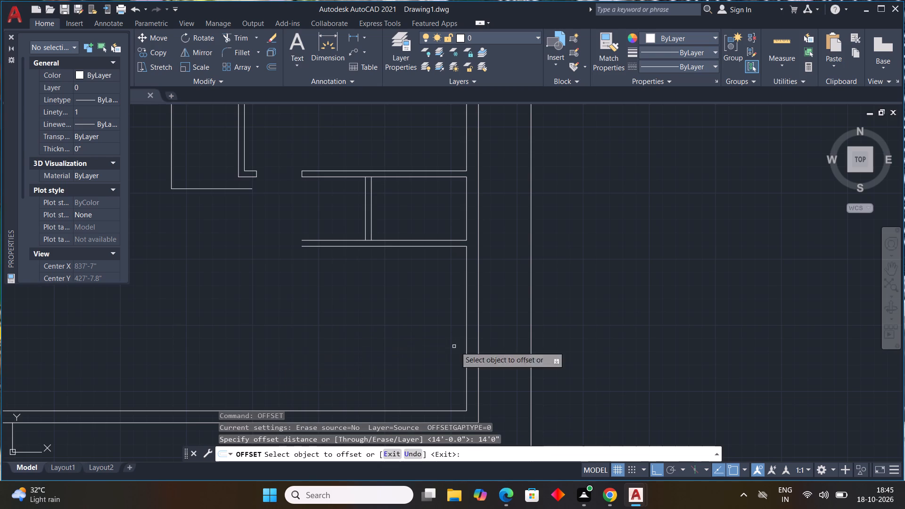
pyautogui.click(468, 349)
pyautogui.click(318, 358)
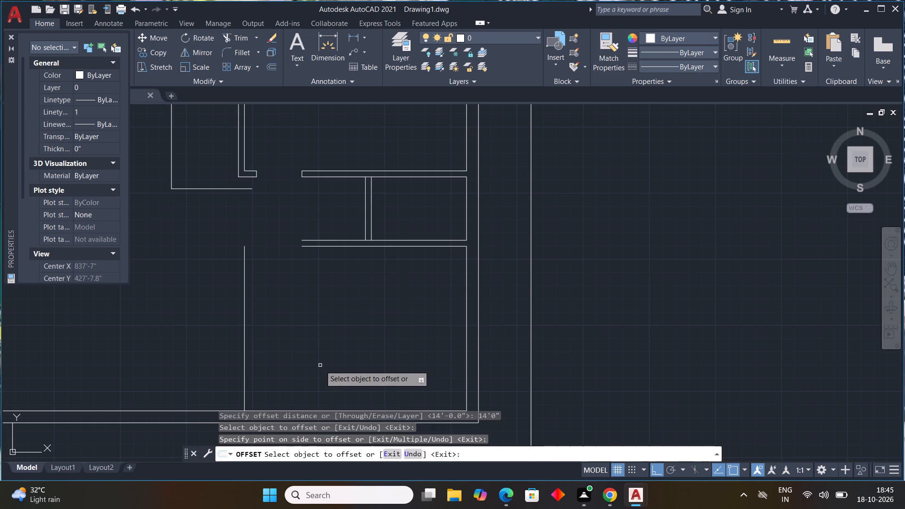
pyautogui.press('Escape')
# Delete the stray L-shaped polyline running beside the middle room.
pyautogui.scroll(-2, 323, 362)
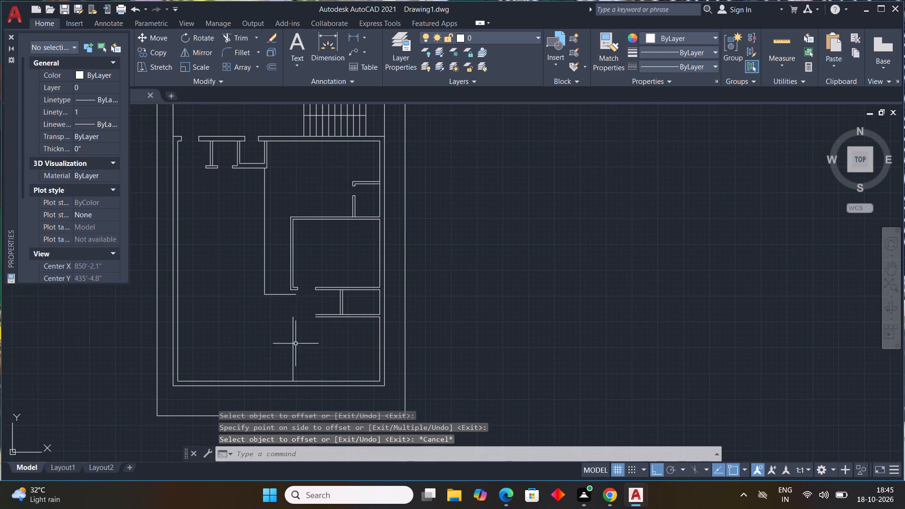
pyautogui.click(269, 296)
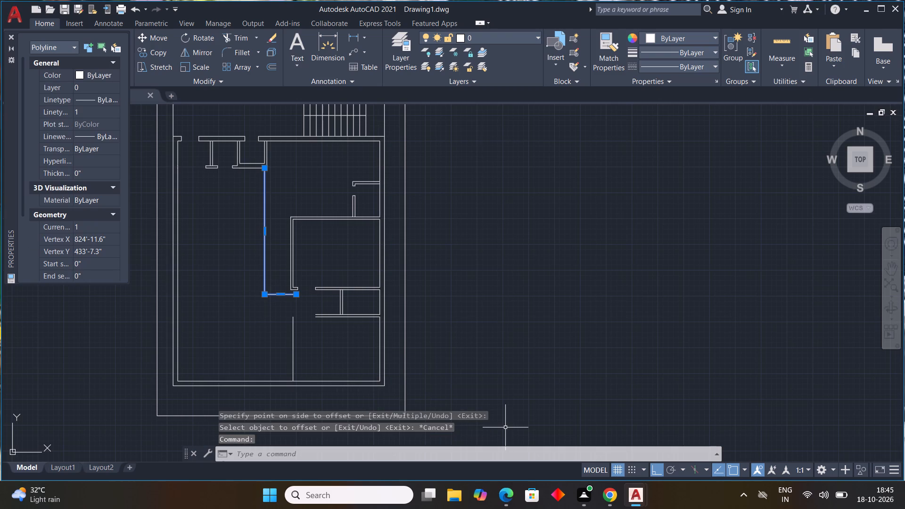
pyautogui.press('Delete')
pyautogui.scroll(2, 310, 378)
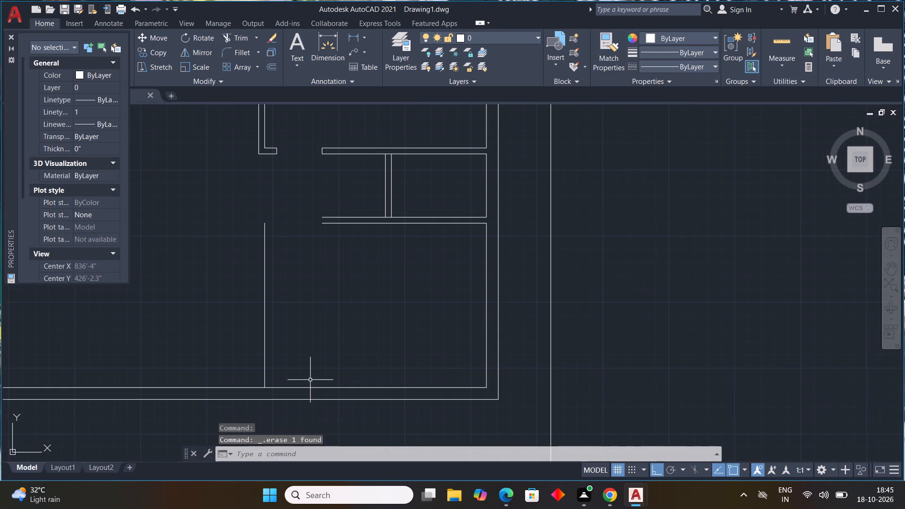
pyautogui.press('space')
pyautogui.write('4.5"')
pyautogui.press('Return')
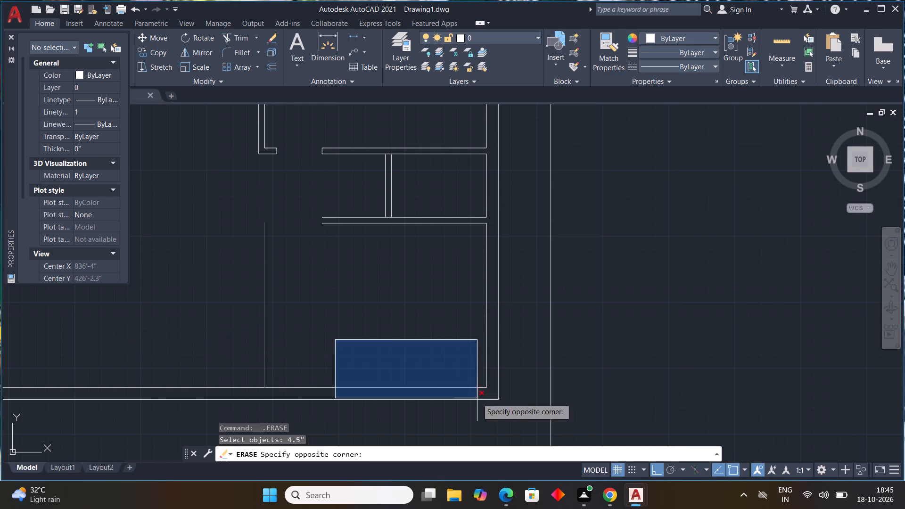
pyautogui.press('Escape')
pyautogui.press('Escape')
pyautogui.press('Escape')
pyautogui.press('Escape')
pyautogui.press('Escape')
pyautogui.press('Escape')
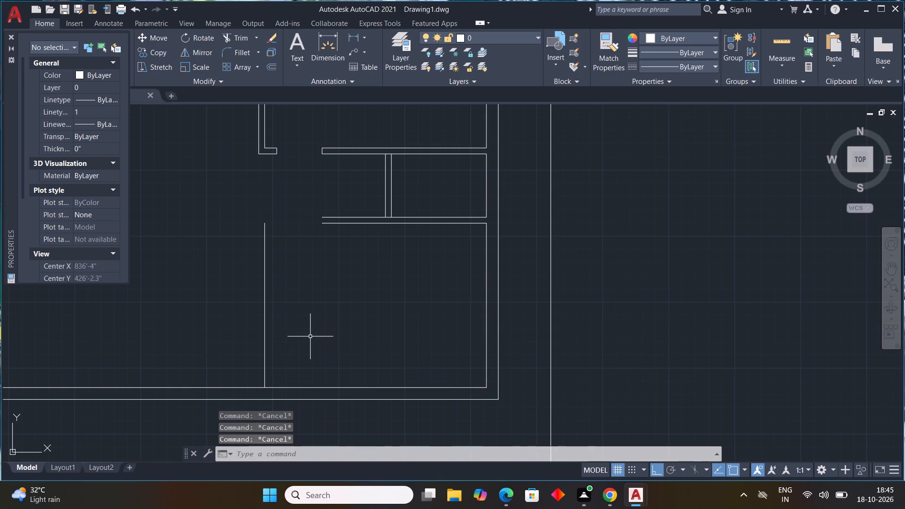
# Offset the lower room's left side line 4.5" outward to the left to give the partition its thickness.
pyautogui.write('OF')
pyautogui.press('f')
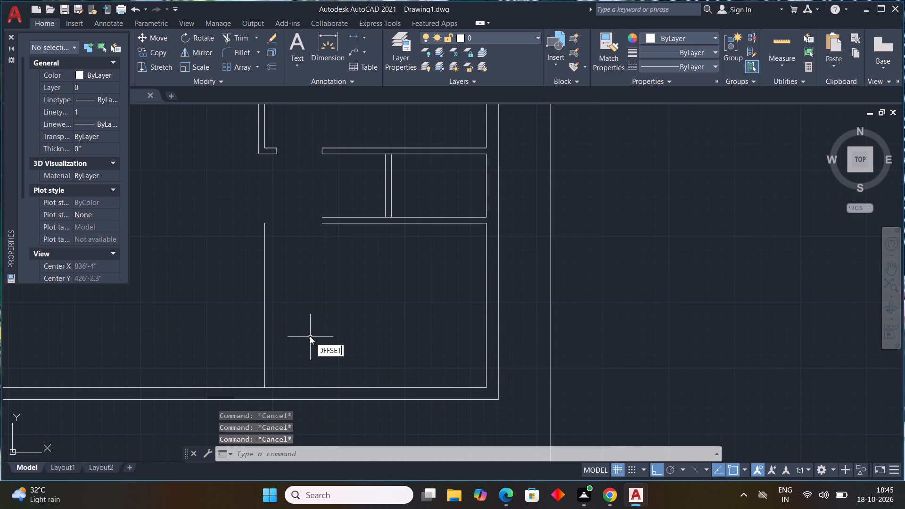
pyautogui.press('space')
pyautogui.write('4.5"')
pyautogui.press('Return')
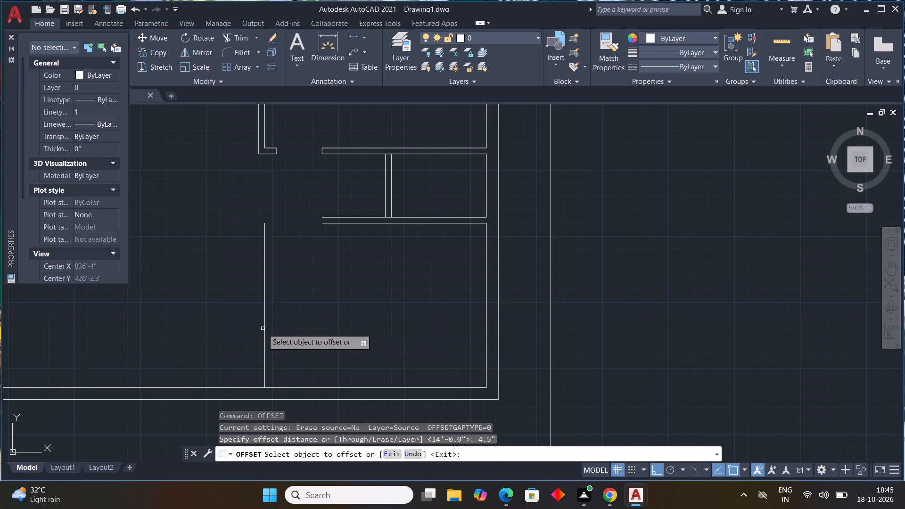
pyautogui.click(267, 326)
pyautogui.moveTo(261, 325); pyautogui.dragTo(223, 316)
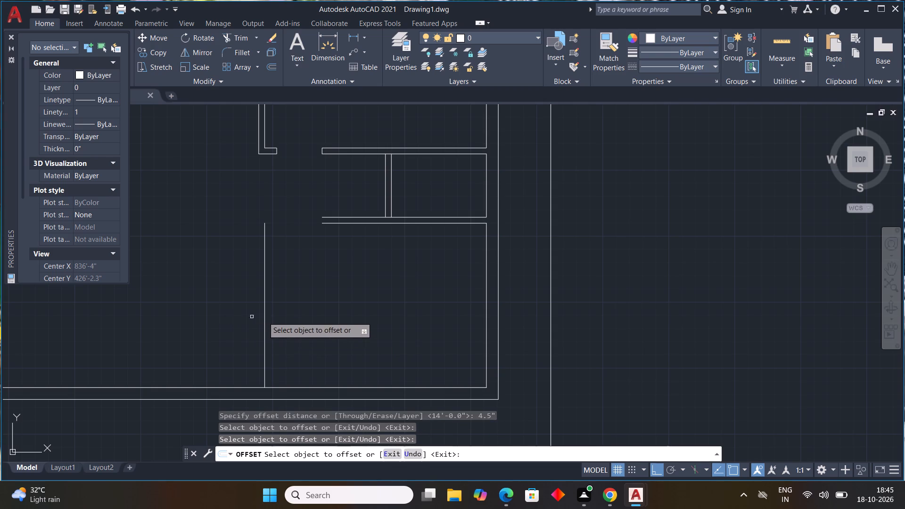
pyautogui.click(265, 315)
pyautogui.click(250, 312)
pyautogui.press('Escape')
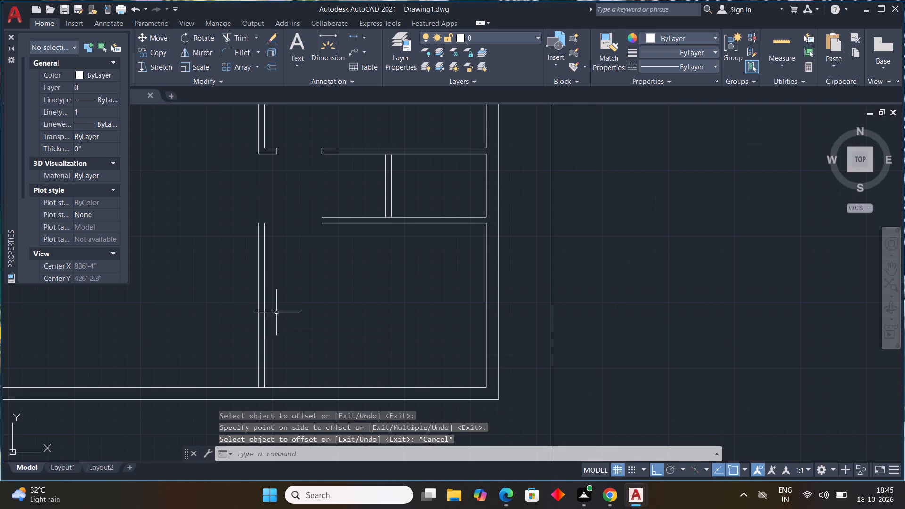
# Draw a short line extending the lower room's outer left partition line up to the level of the lowest horizontal partition's upper line.
pyautogui.scroll(3, 253, 234)
pyautogui.moveTo(259, 243); pyautogui.dragTo(246, 287, button='middle')
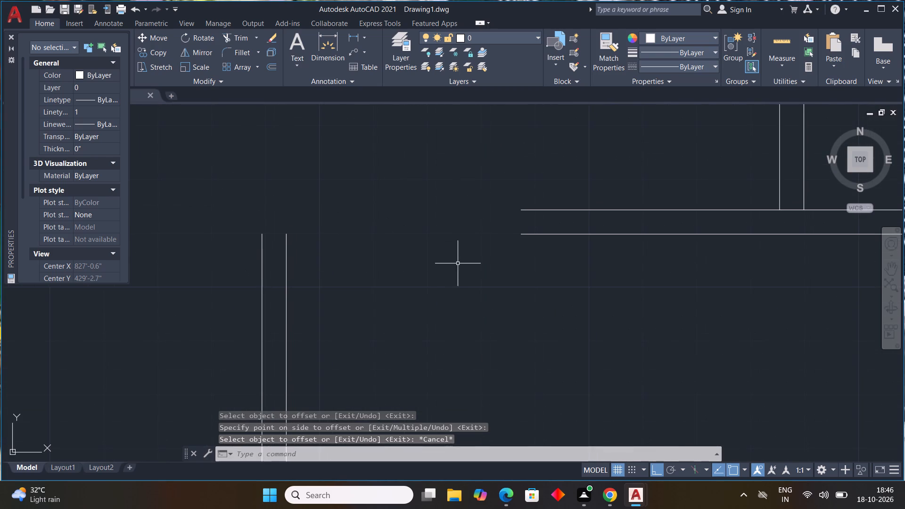
pyautogui.press('l')
pyautogui.press('space')
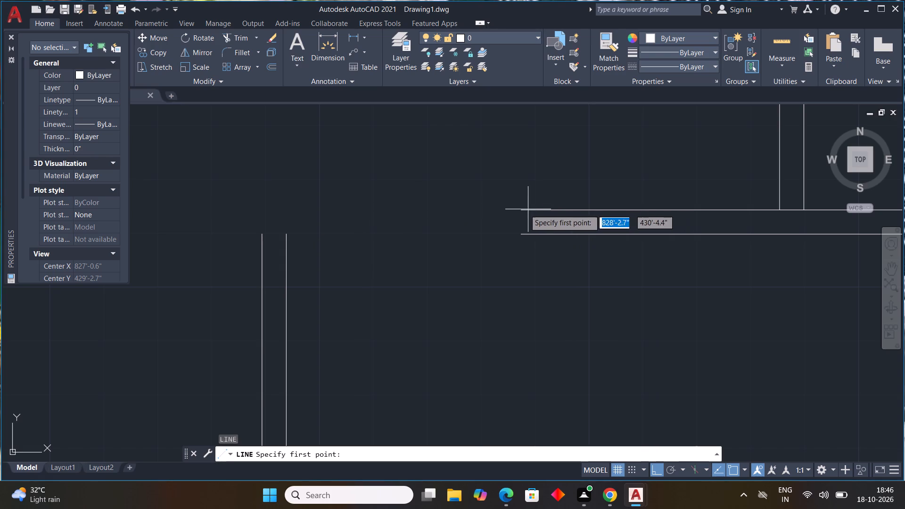
pyautogui.click(264, 207)
pyautogui.click(265, 238)
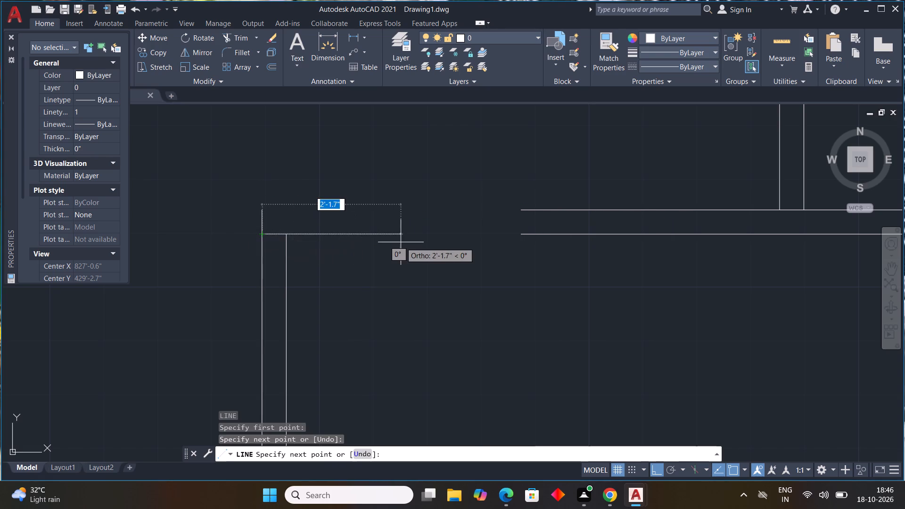
pyautogui.press('Escape')
# Draw a wall stub at the top of the lower room's left partition, about 1'-0.4" to the right, 4.5" down, and back to the inner line.
pyautogui.press('l')
pyautogui.press('space')
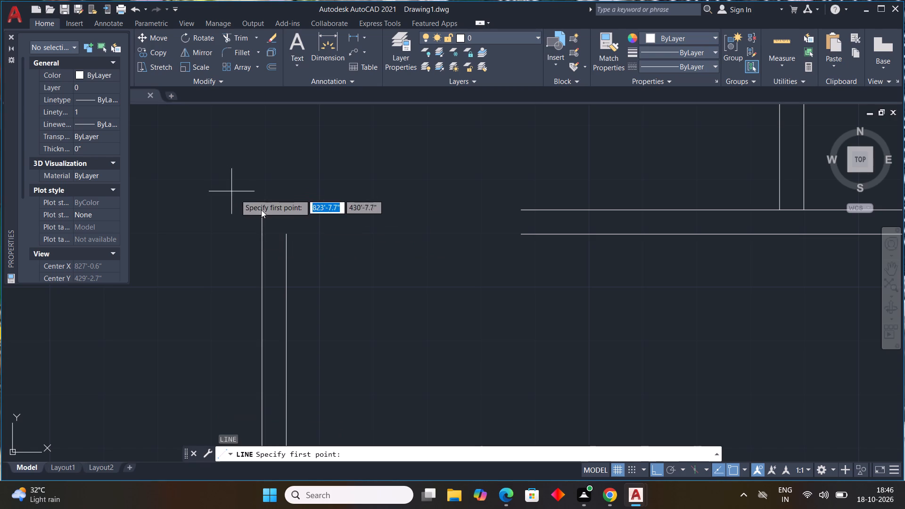
pyautogui.moveTo(263, 208); pyautogui.dragTo(272, 206)
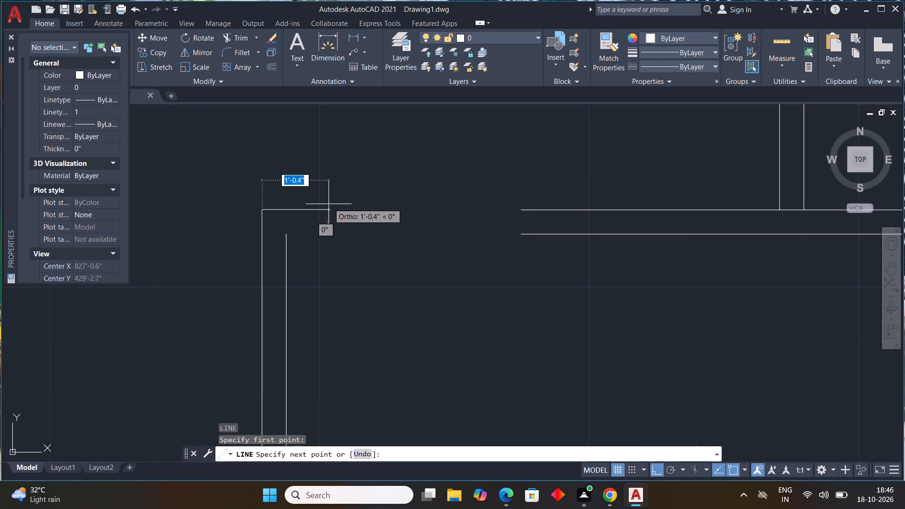
pyautogui.click(329, 204)
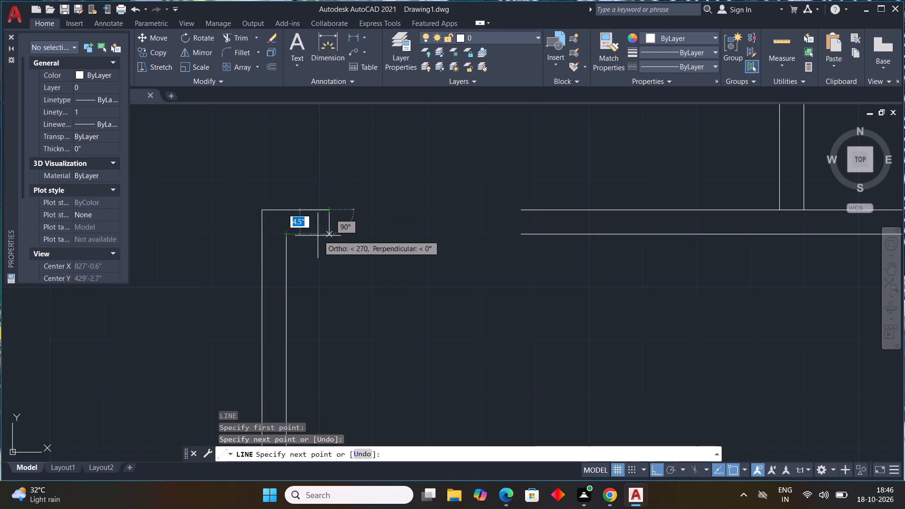
pyautogui.click(331, 233)
pyautogui.click(291, 237)
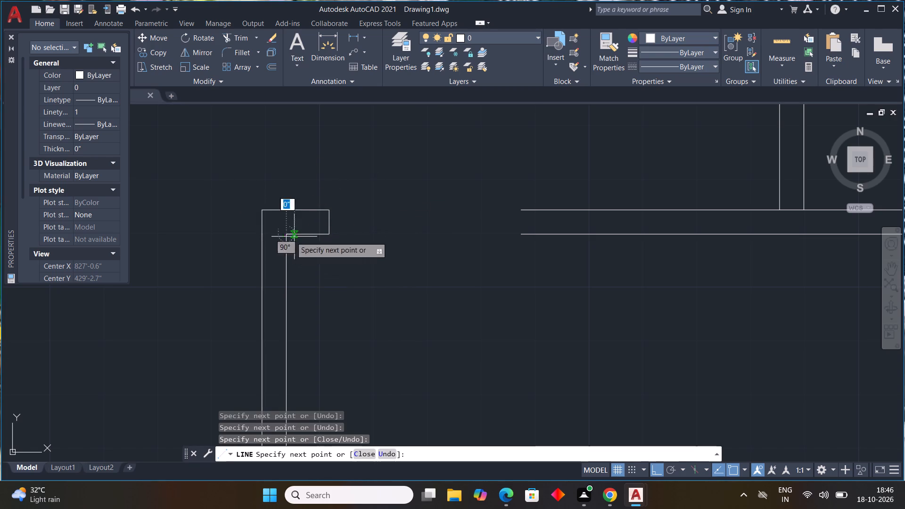
pyautogui.press('`')
pyautogui.press('Escape')
pyautogui.press('Escape')
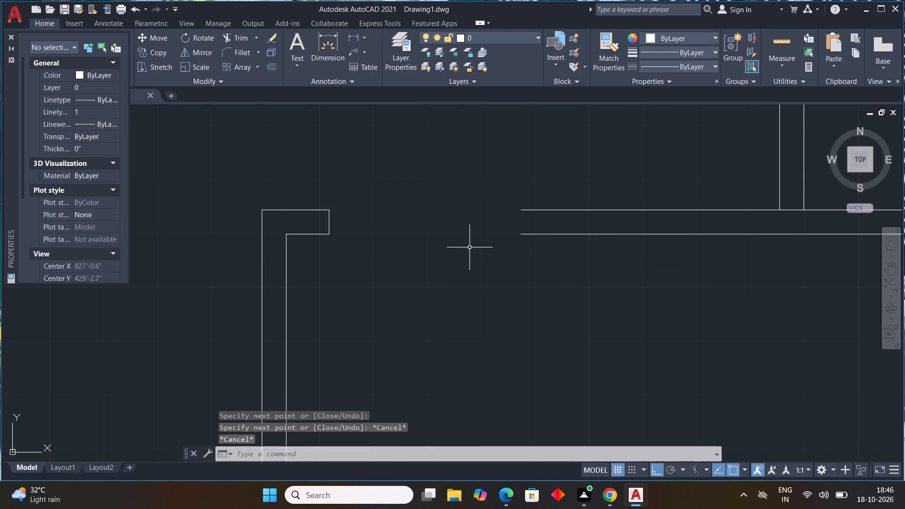
pyautogui.press('Escape')
pyautogui.press('Escape')
# Close the open left end of the lowest horizontal partition with a short vertical line.
pyautogui.write('L')
pyautogui.press('space')
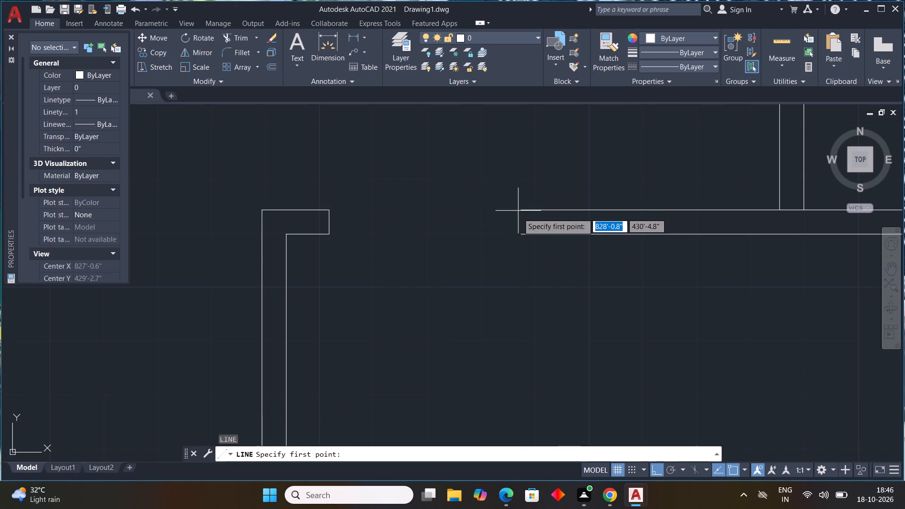
pyautogui.click(521, 212)
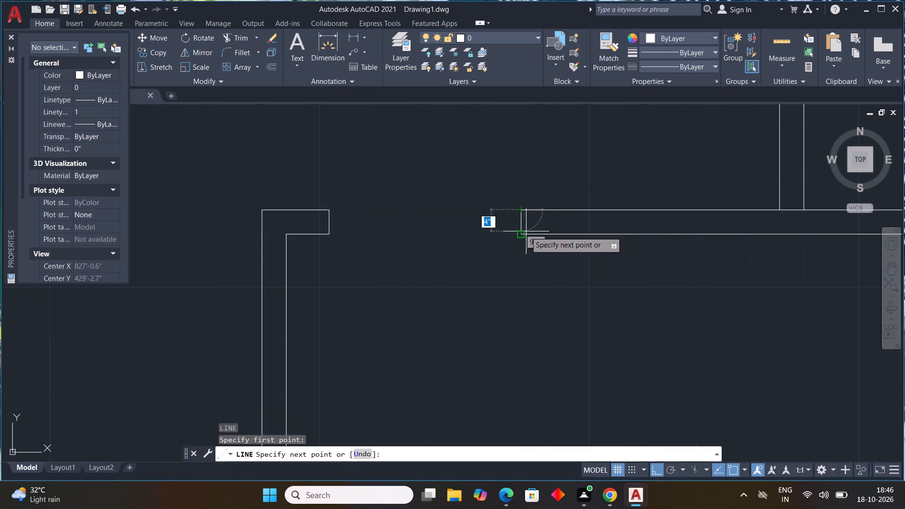
pyautogui.click(525, 231)
pyautogui.press('Escape')
# Draw two short lines across the vertical partition between the two lower horizontal partitions to mark a door opening.
pyautogui.scroll(-3, 563, 255)
pyautogui.scroll(-1, 593, 313)
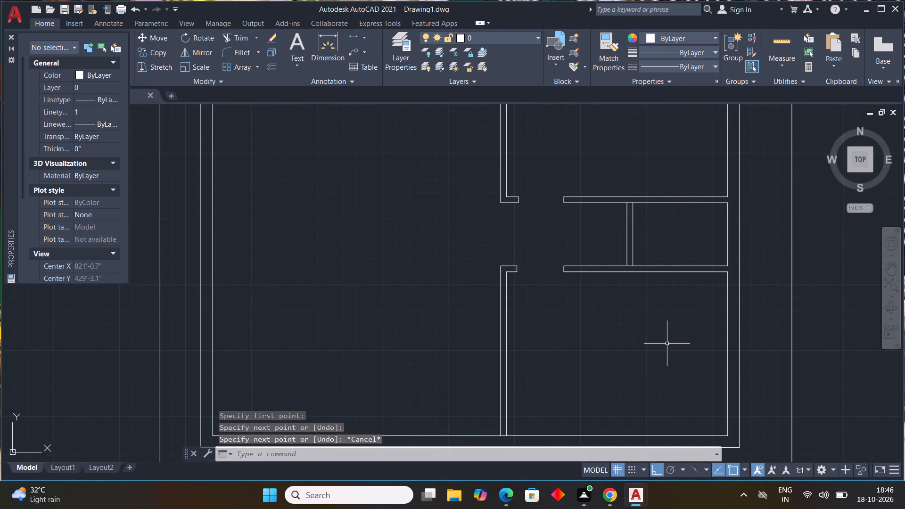
pyautogui.moveTo(666, 342); pyautogui.dragTo(179, 320, button='middle')
pyautogui.scroll(-2, 184, 317)
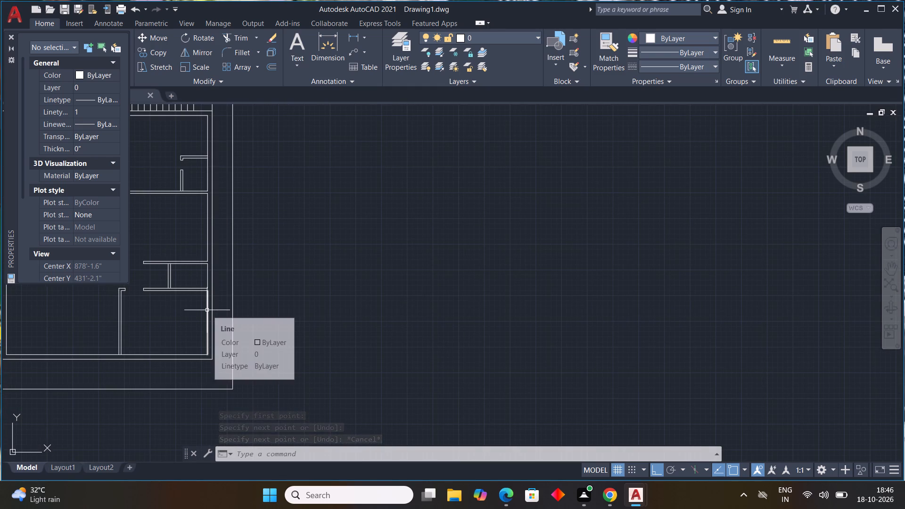
pyautogui.scroll(-2, 204, 301)
pyautogui.moveTo(219, 302); pyautogui.dragTo(410, 306, button='middle')
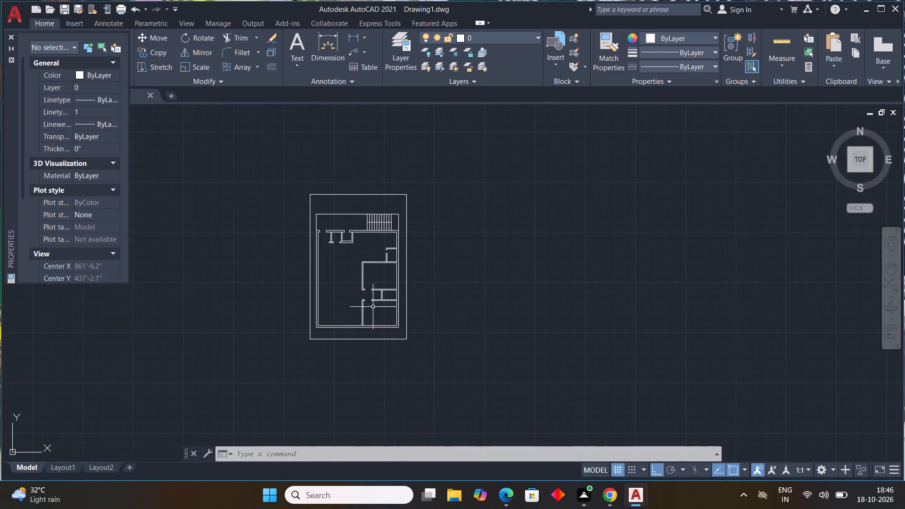
pyautogui.scroll(2, 358, 300)
pyautogui.scroll(2, 421, 302)
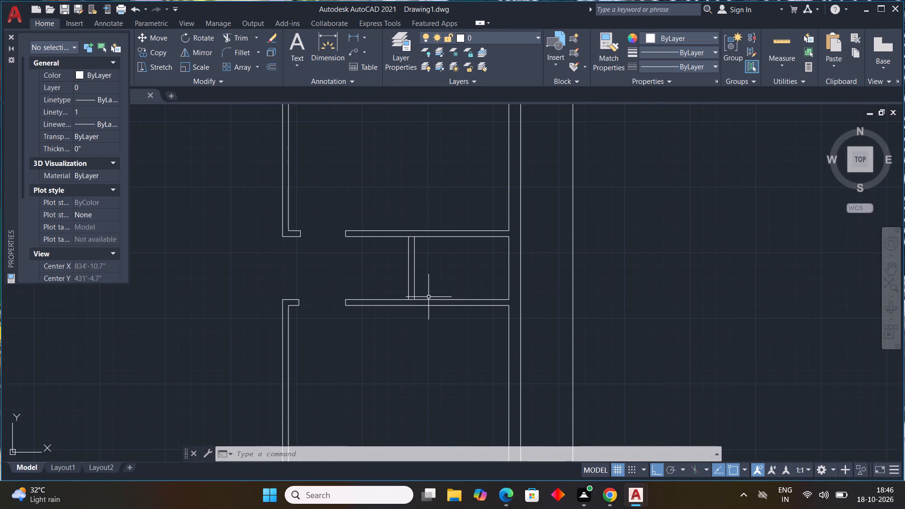
pyautogui.write('L')
pyautogui.press('space')
pyautogui.scroll(3, 413, 259)
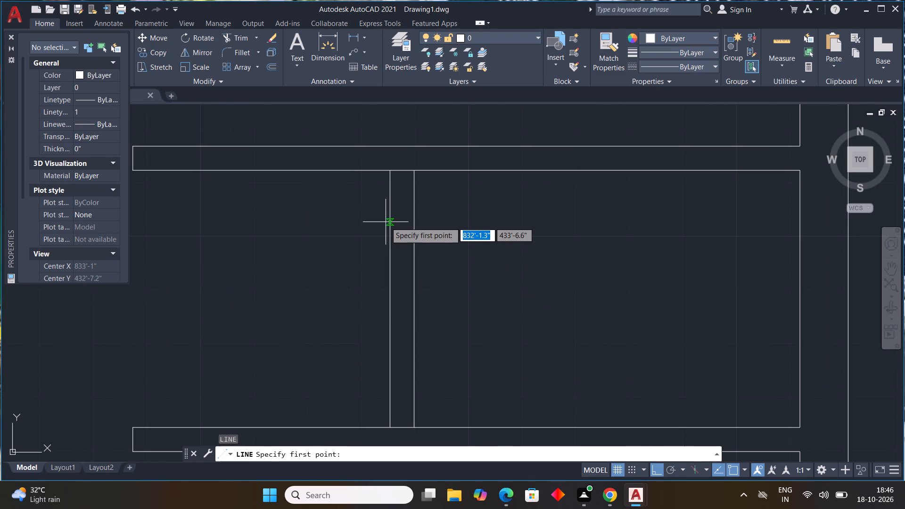
pyautogui.click(390, 218)
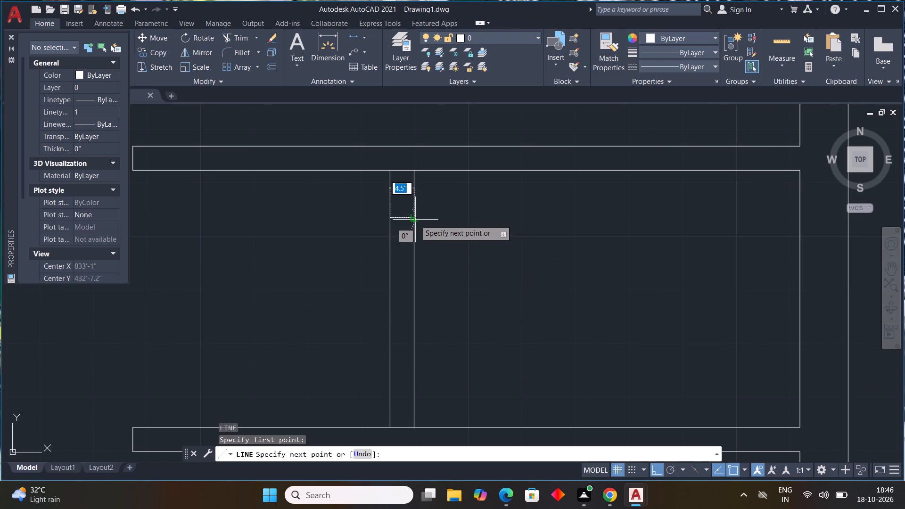
pyautogui.click(415, 220)
pyautogui.press('Escape')
pyautogui.press('space')
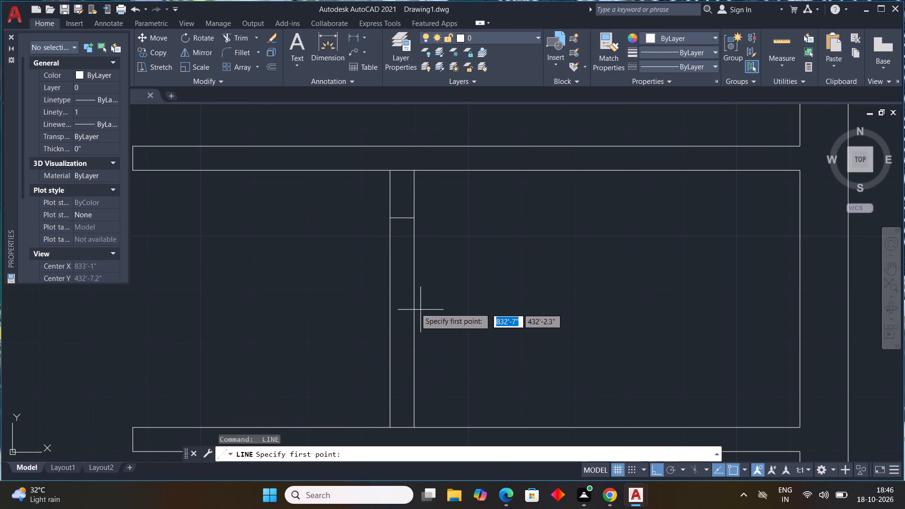
pyautogui.click(390, 329)
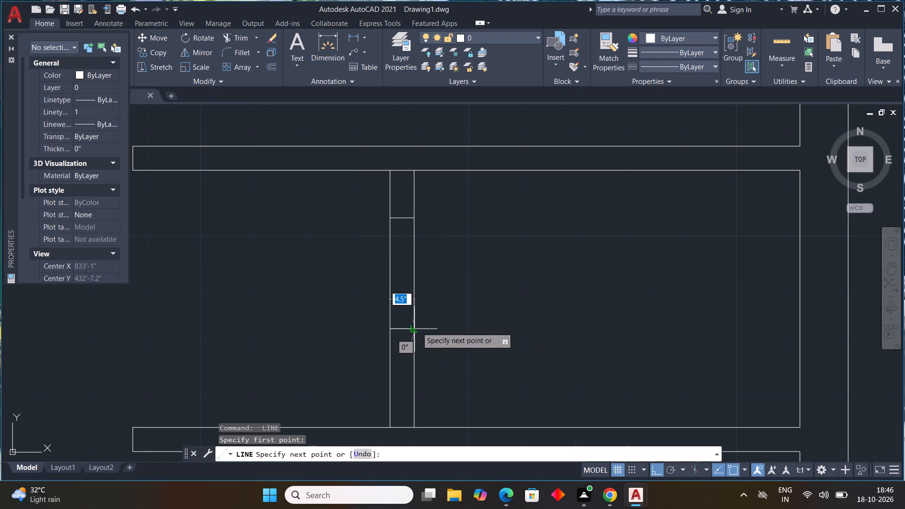
pyautogui.click(417, 327)
pyautogui.press('Escape')
pyautogui.press('Escape')
pyautogui.press('Escape')
pyautogui.press('Escape')
# Trim both lines of the short vertical partition between the two marks to cut the door opening.
pyautogui.write('TR')
pyautogui.press('space')
pyautogui.moveTo(346, 301); pyautogui.dragTo(484, 299)
pyautogui.scroll(-3, 467, 306)
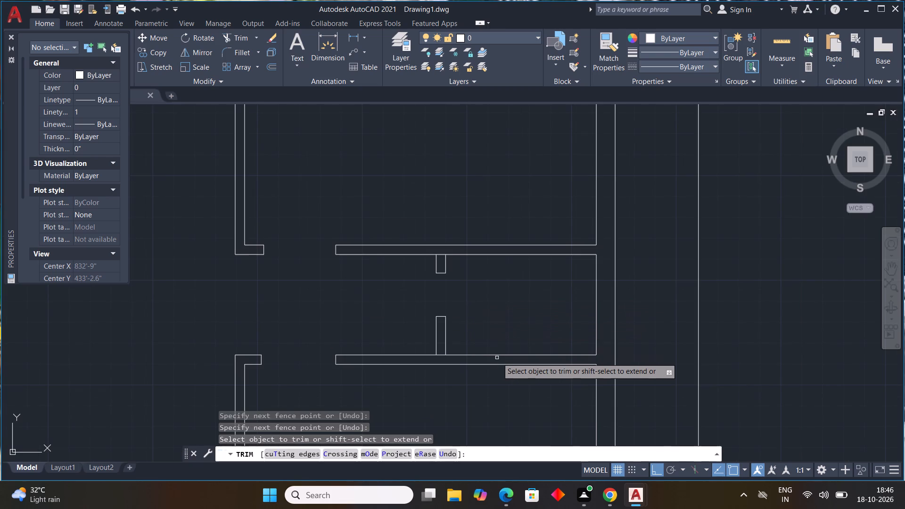
pyautogui.scroll(-4, 497, 347)
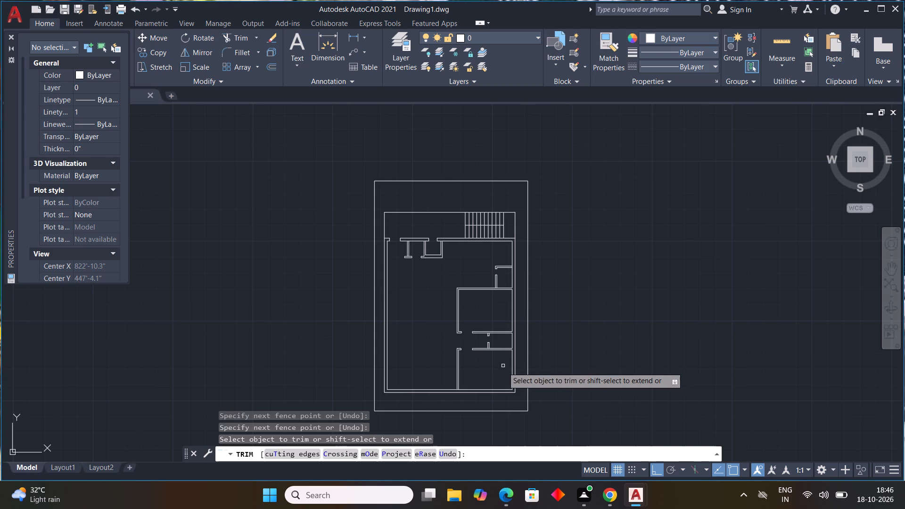
pyautogui.press('Escape')
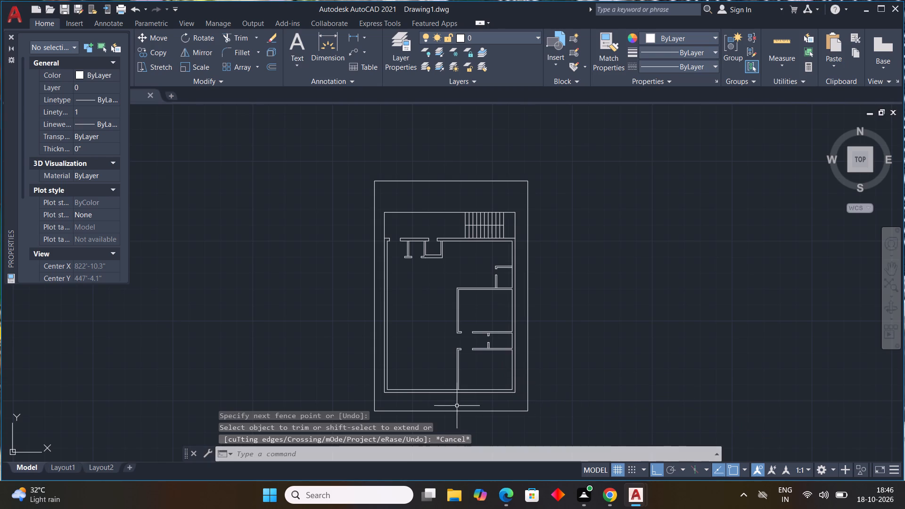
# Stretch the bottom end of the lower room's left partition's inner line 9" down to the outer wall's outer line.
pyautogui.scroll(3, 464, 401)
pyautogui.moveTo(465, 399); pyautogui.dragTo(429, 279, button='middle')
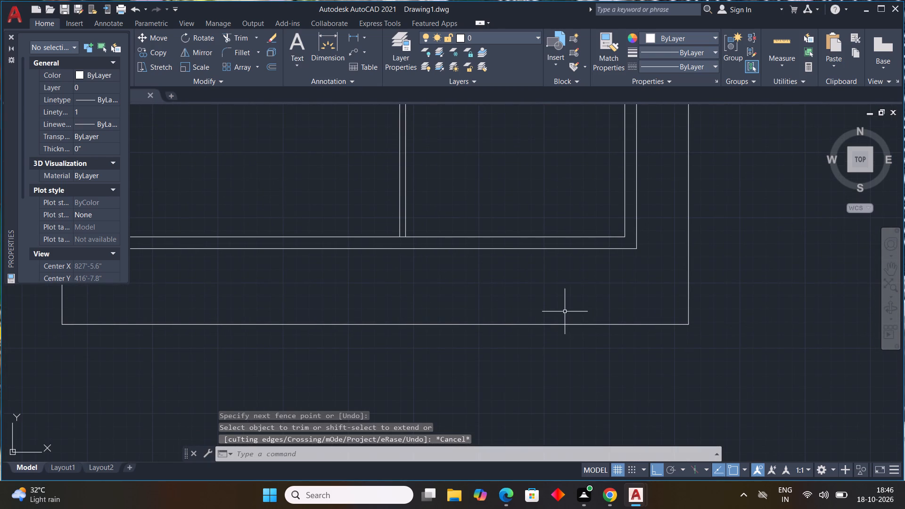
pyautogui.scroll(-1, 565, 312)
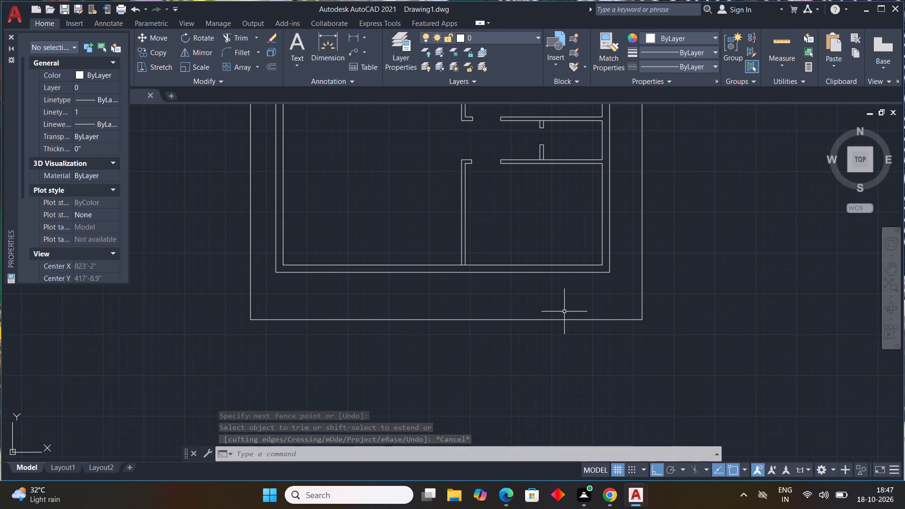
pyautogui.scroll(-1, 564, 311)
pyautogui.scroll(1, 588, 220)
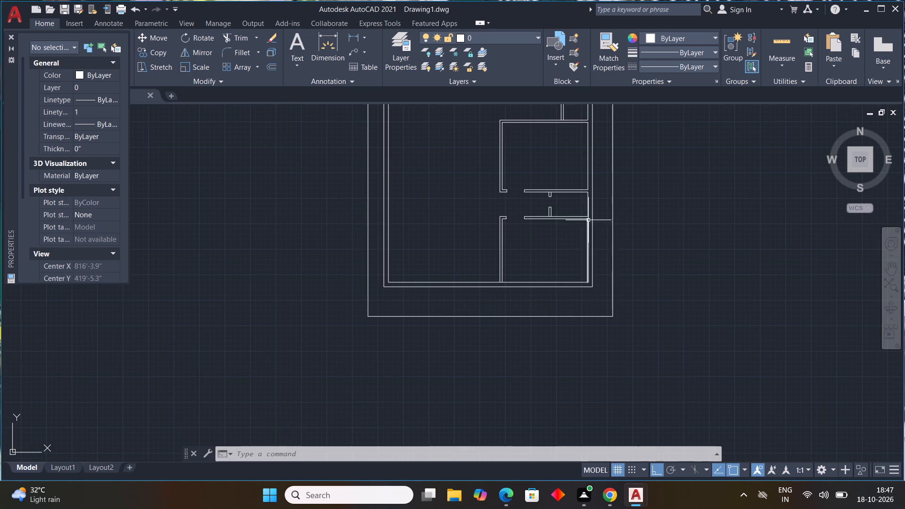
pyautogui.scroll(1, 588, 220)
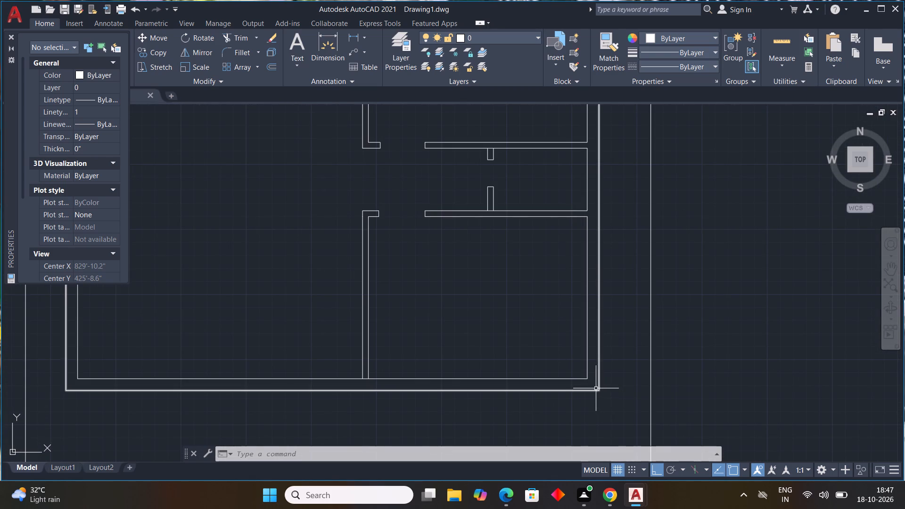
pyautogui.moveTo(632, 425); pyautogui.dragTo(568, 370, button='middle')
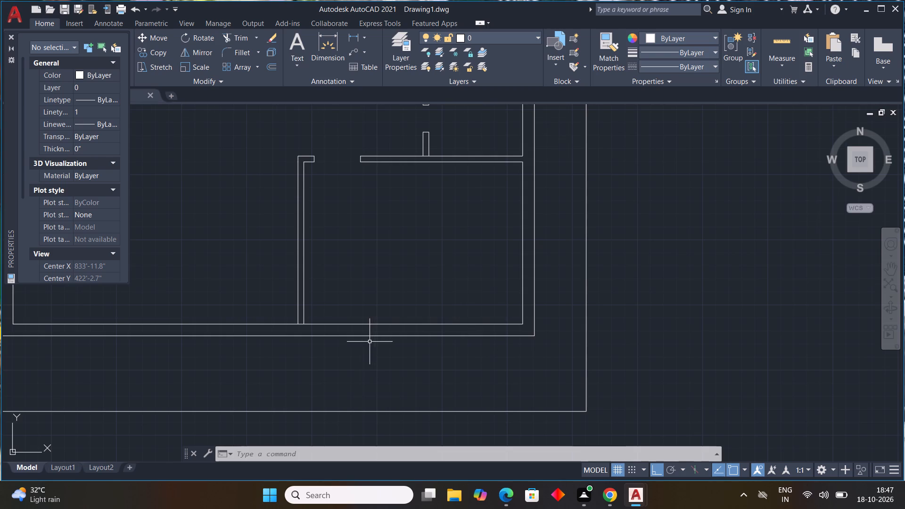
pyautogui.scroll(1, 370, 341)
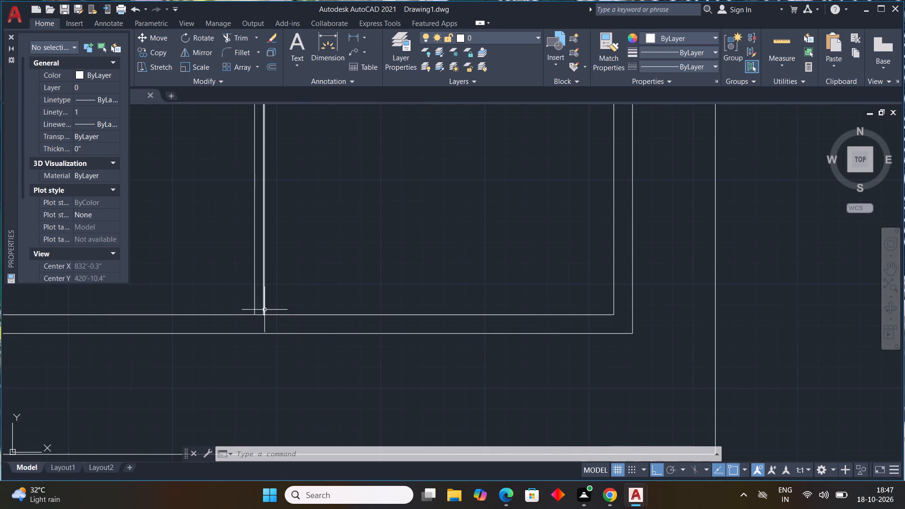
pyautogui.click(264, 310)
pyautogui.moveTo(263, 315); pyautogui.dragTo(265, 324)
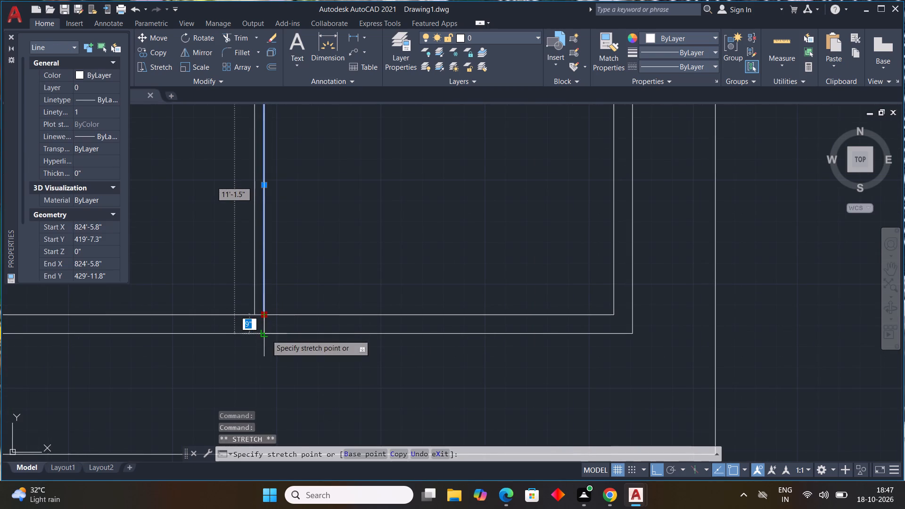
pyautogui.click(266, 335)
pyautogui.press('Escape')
# Offset the lower line of the lowest horizontal partition 13'0" downward, beyond the bottom outer wall.
pyautogui.scroll(-2, 429, 380)
pyautogui.moveTo(428, 382); pyautogui.dragTo(421, 464, button='middle')
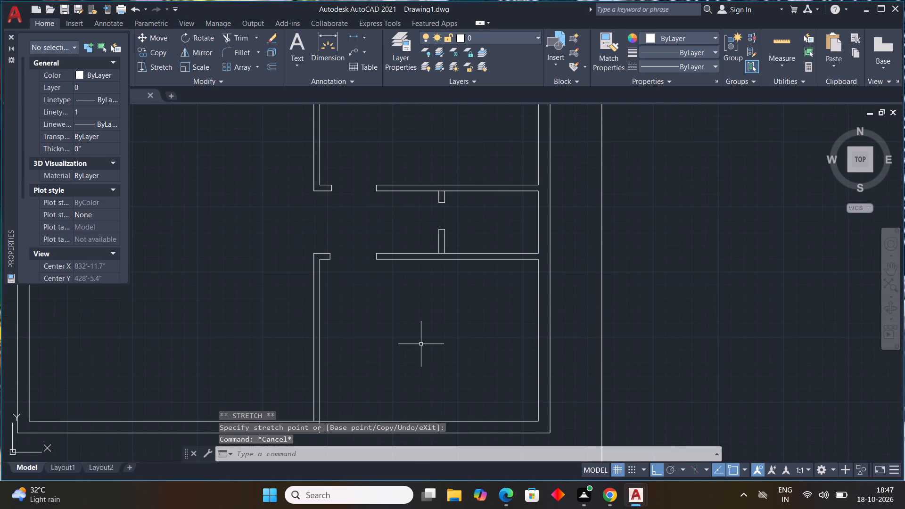
pyautogui.write('OFFF')
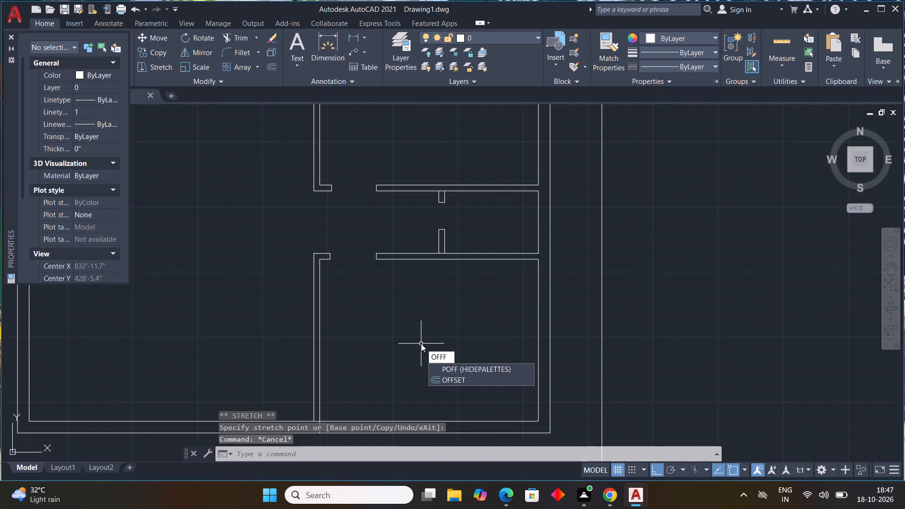
pyautogui.press('Escape')
pyautogui.write('OFF 13\'0"')
pyautogui.press('Return')
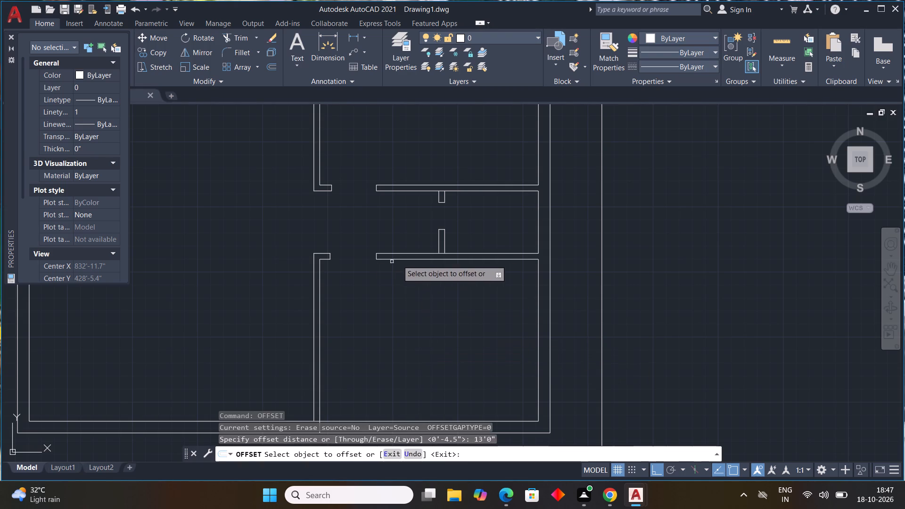
pyautogui.click(406, 259)
pyautogui.click(431, 343)
pyautogui.scroll(-2, 433, 342)
pyautogui.moveTo(437, 337); pyautogui.dragTo(400, 268, button='middle')
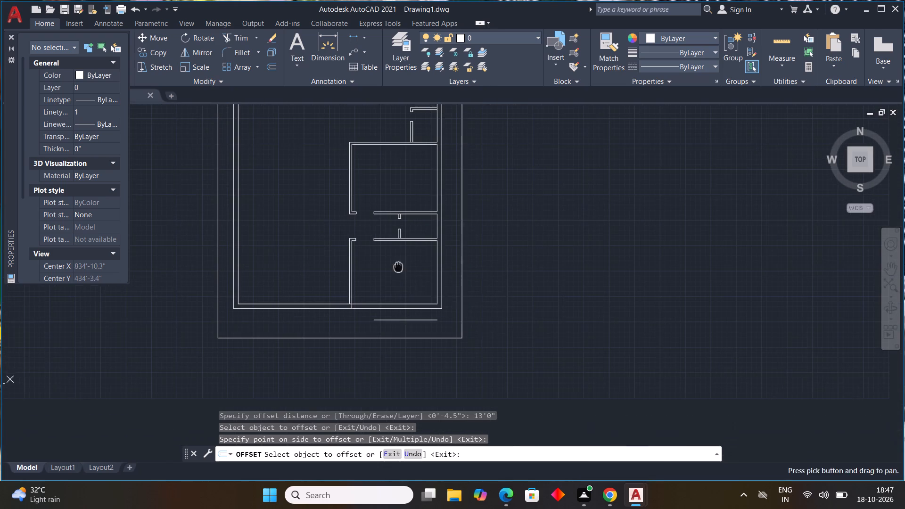
pyautogui.scroll(1, 422, 319)
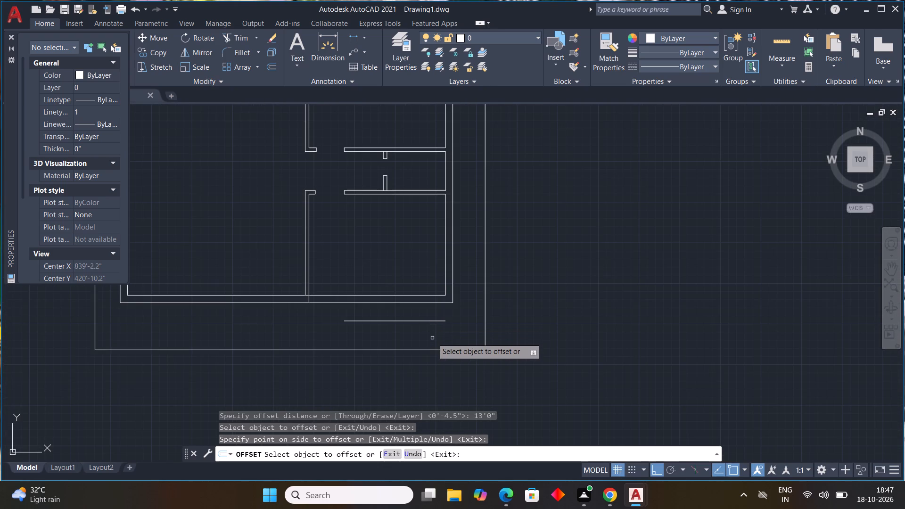
pyautogui.scroll(-1, 432, 338)
pyautogui.scroll(1, 425, 336)
pyautogui.moveTo(425, 336); pyautogui.dragTo(423, 297, button='middle')
pyautogui.moveTo(130, 403); pyautogui.dragTo(1, 508, button='right')
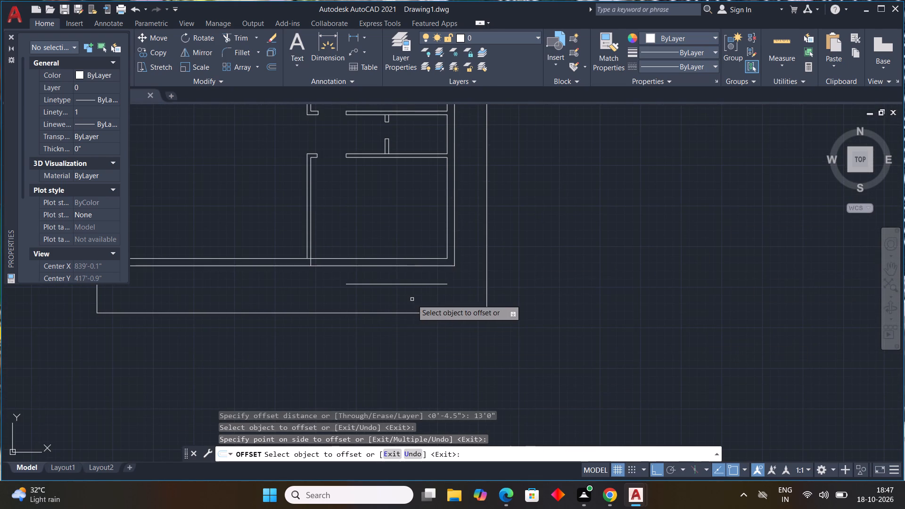
pyautogui.scroll(2, 412, 298)
pyautogui.scroll(-2, 412, 298)
pyautogui.moveTo(428, 307); pyautogui.dragTo(512, 320, button='middle')
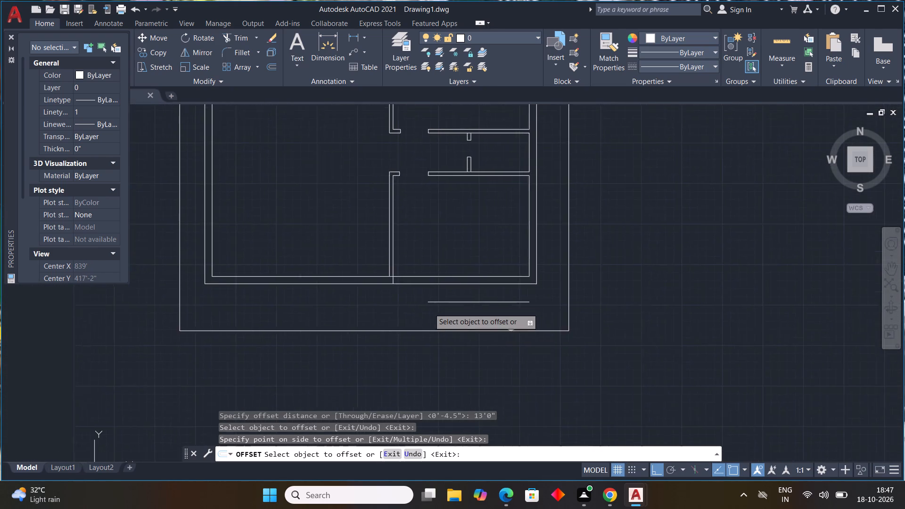
pyautogui.moveTo(512, 320); pyautogui.dragTo(521, 303, button='middle')
pyautogui.scroll(-2, 521, 303)
pyautogui.moveTo(524, 319); pyautogui.dragTo(519, 377, button='middle')
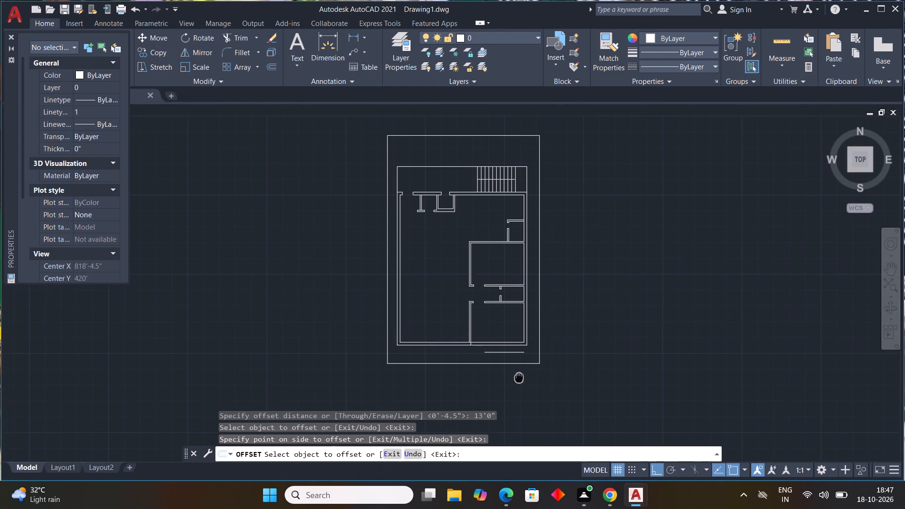
pyautogui.moveTo(519, 377); pyautogui.dragTo(519, 375, button='middle')
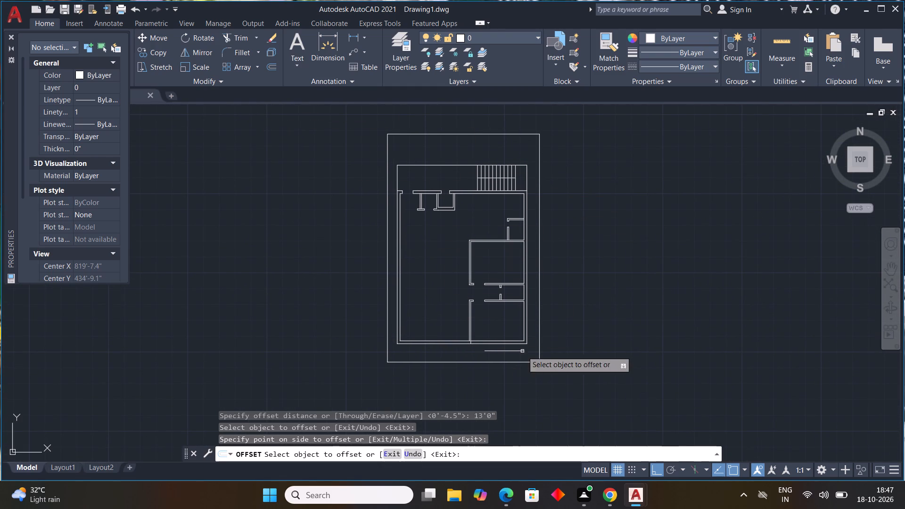
pyautogui.press('Escape')
# Draw a line from the outer wall's bottom-right corner down to the offset line's level and across to its right end.
pyautogui.scroll(4, 516, 366)
pyautogui.press('l')
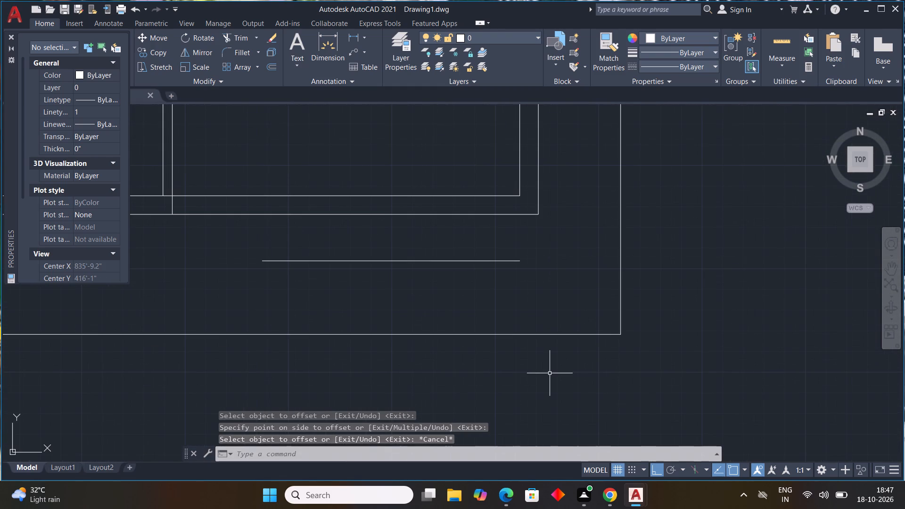
pyautogui.press('space')
pyautogui.click(537, 215)
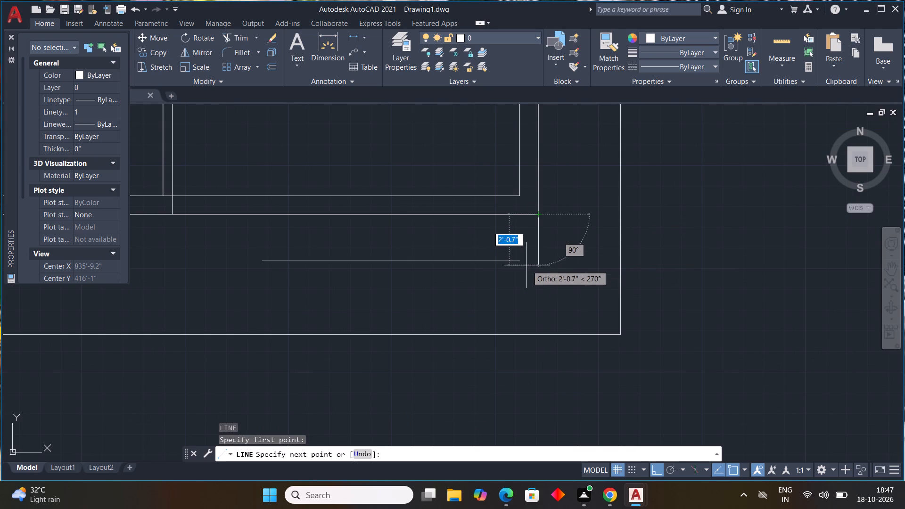
pyautogui.click(539, 260)
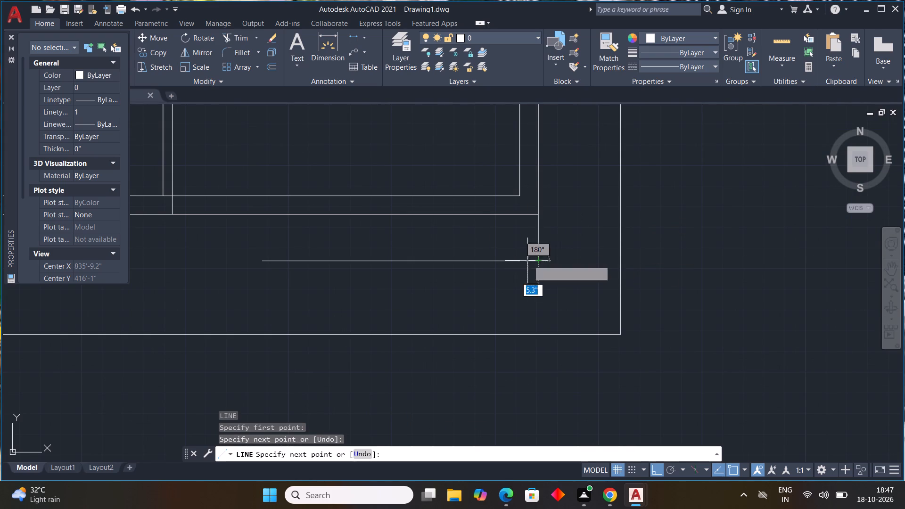
pyautogui.click(519, 263)
pyautogui.press('Escape')
# Continue the offset line about 22'-11.7" from its left end, then up to the outer wall's bottom-left corner.
pyautogui.scroll(-2, 558, 287)
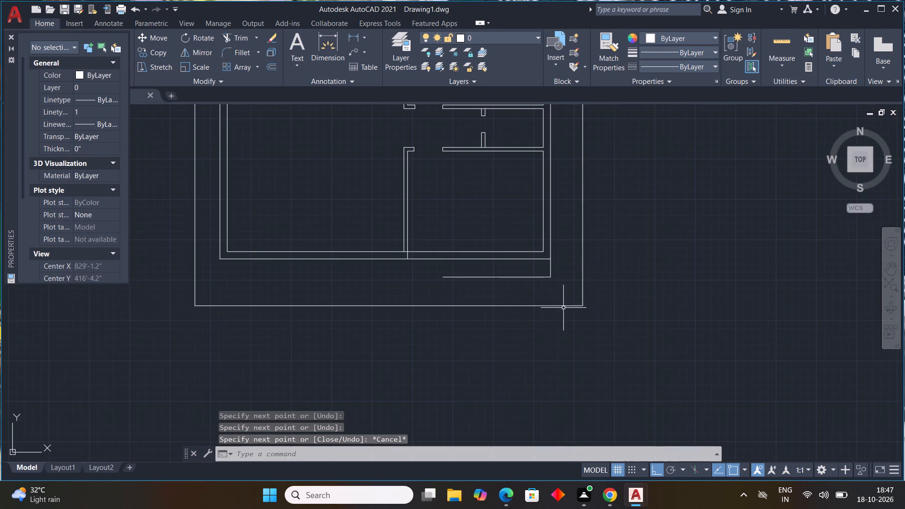
pyautogui.moveTo(563, 308); pyautogui.dragTo(676, 314, button='middle')
pyautogui.press('l')
pyautogui.press('space')
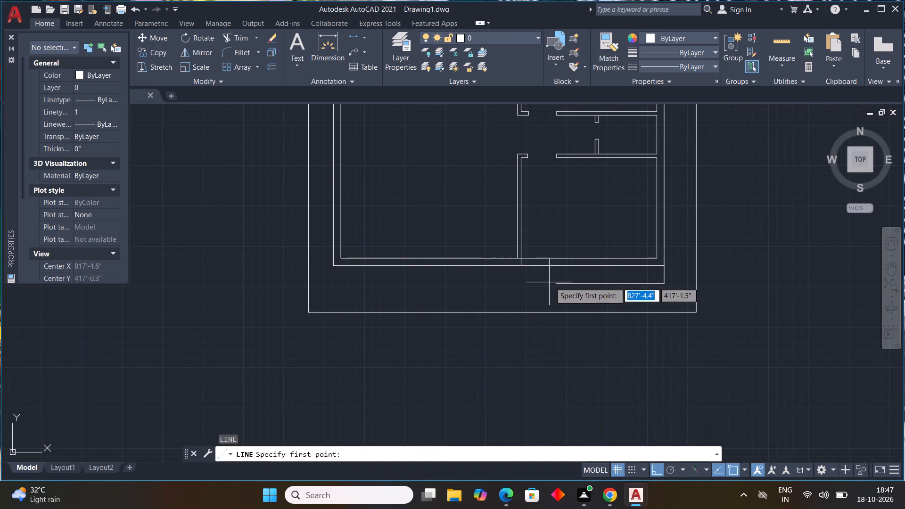
pyautogui.click(556, 282)
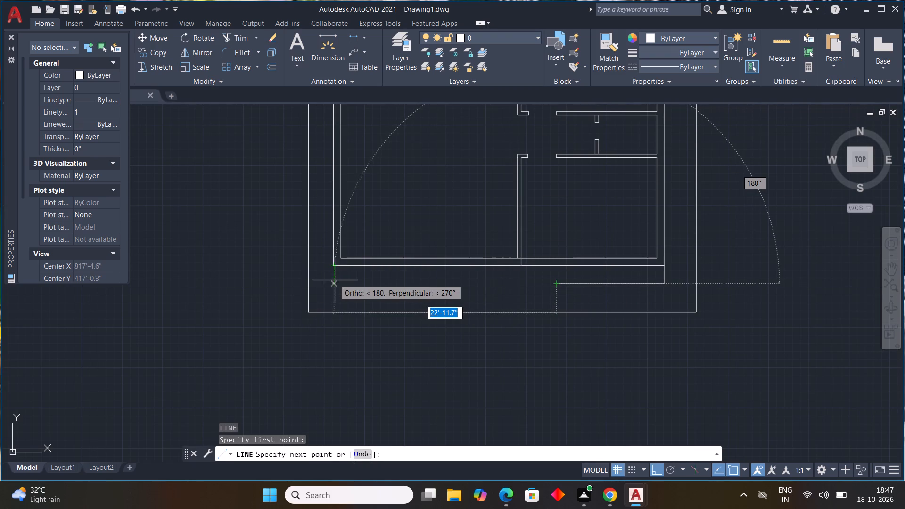
pyautogui.click(335, 287)
pyautogui.click(332, 268)
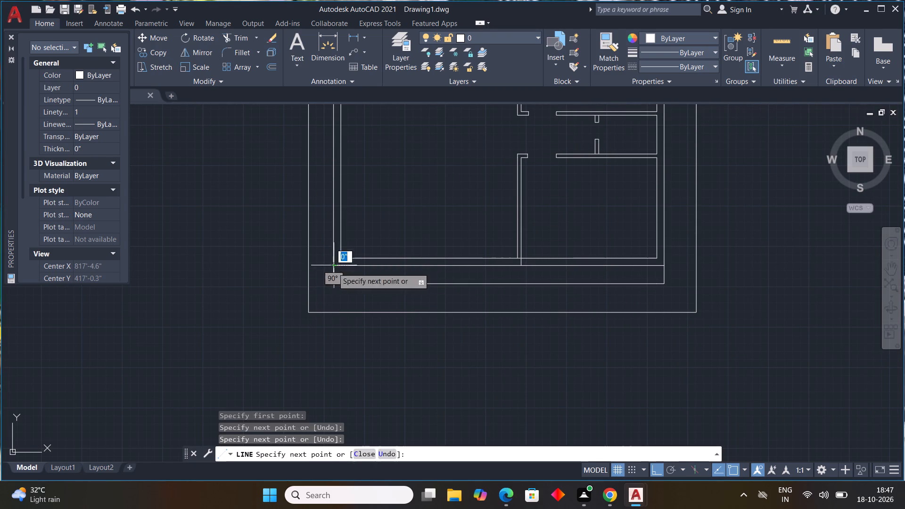
pyautogui.press('Escape')
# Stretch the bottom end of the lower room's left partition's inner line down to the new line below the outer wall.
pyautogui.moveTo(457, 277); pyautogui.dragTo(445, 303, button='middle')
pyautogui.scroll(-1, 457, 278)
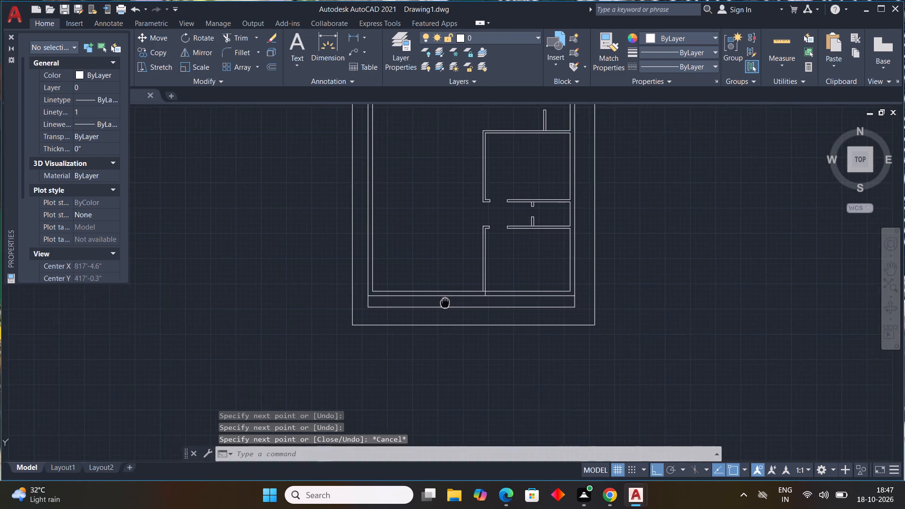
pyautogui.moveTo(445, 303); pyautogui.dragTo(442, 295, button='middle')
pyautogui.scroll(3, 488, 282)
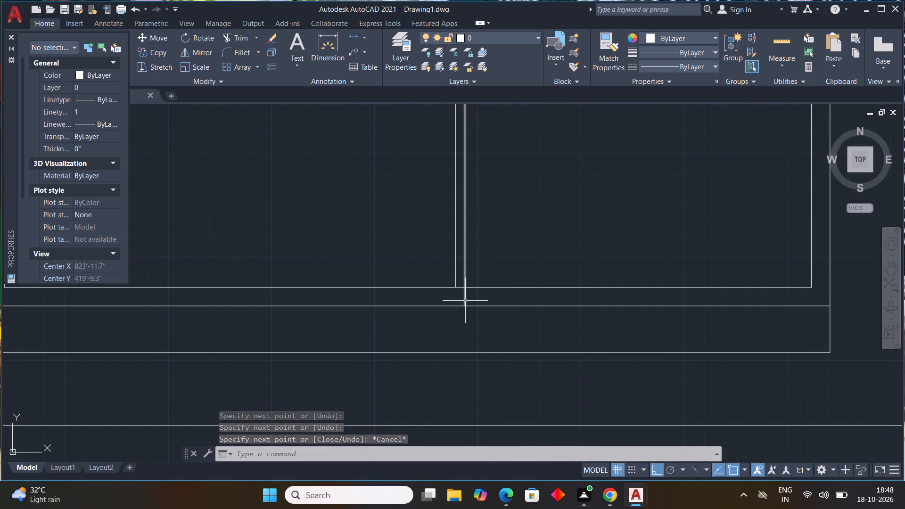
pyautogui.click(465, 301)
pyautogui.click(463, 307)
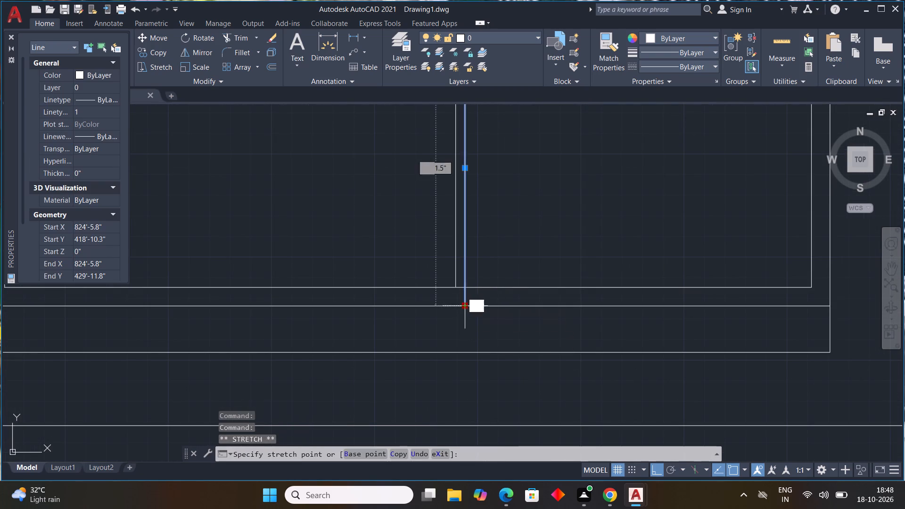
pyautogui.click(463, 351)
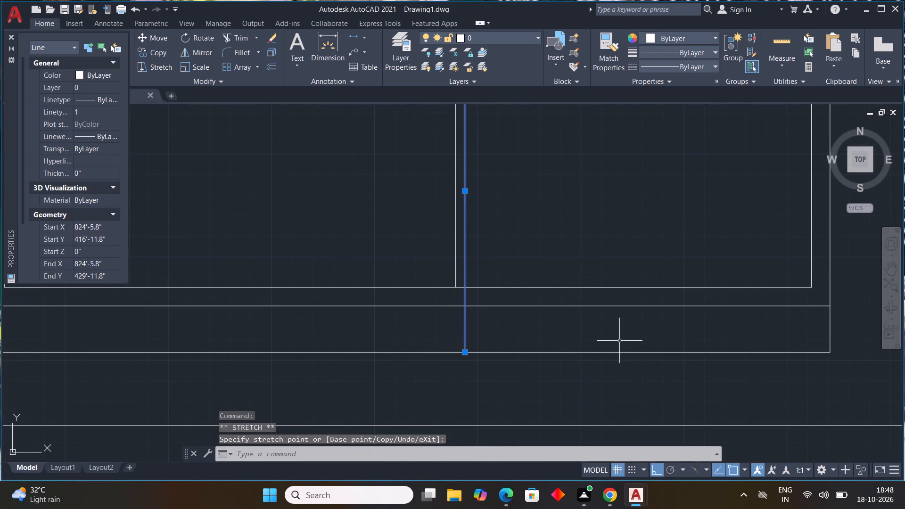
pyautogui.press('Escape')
# Stretch the bottom end of the lower room's left partition's inner line down to the plot boundary.
pyautogui.scroll(-2, 611, 341)
pyautogui.moveTo(609, 342); pyautogui.dragTo(520, 349, button='middle')
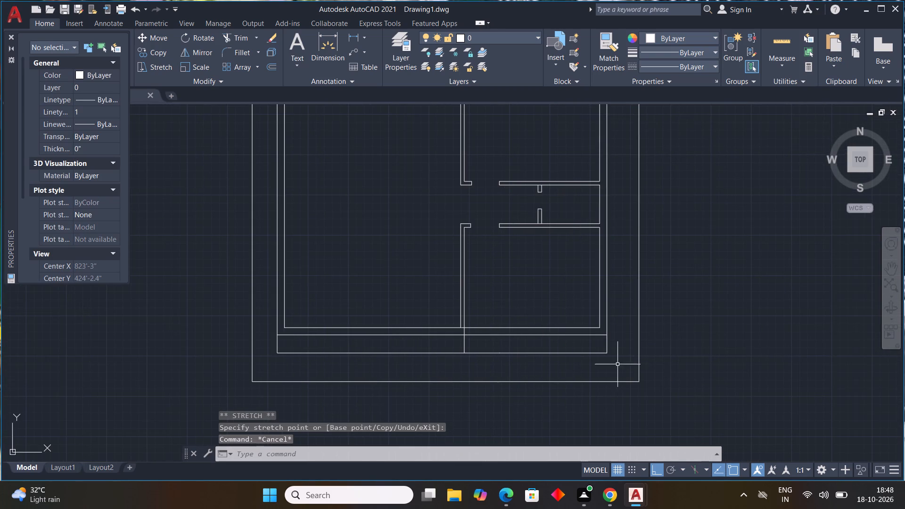
pyautogui.scroll(2, 612, 361)
pyautogui.moveTo(612, 359); pyautogui.dragTo(642, 314, button='middle')
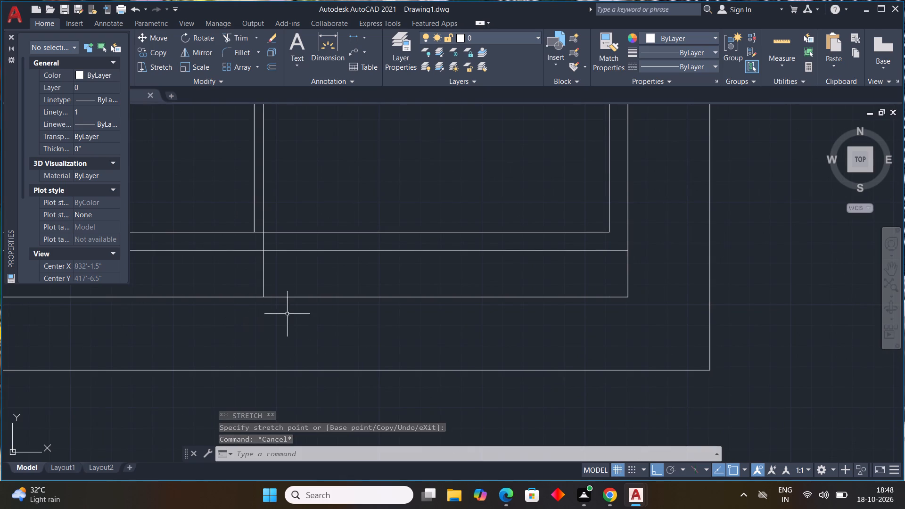
pyautogui.scroll(-2, 329, 322)
pyautogui.scroll(1, 321, 325)
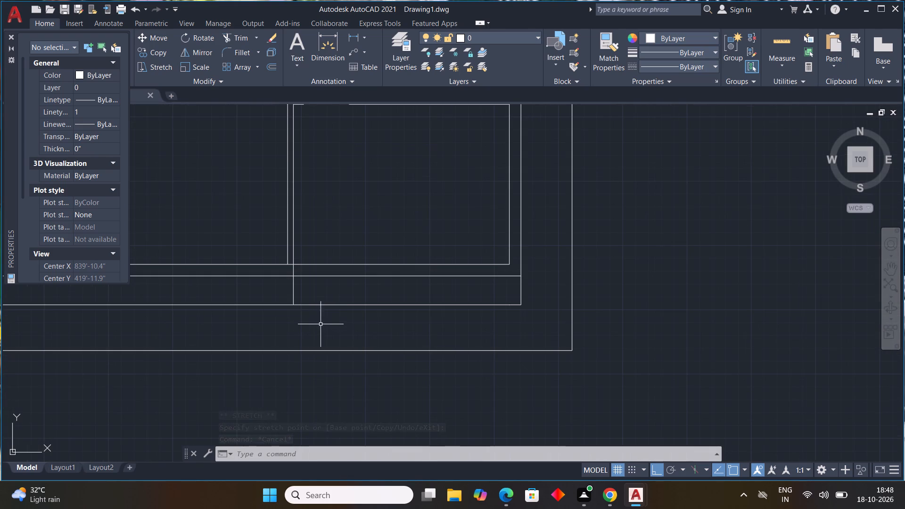
pyautogui.click(293, 297)
pyautogui.moveTo(295, 304); pyautogui.dragTo(297, 308)
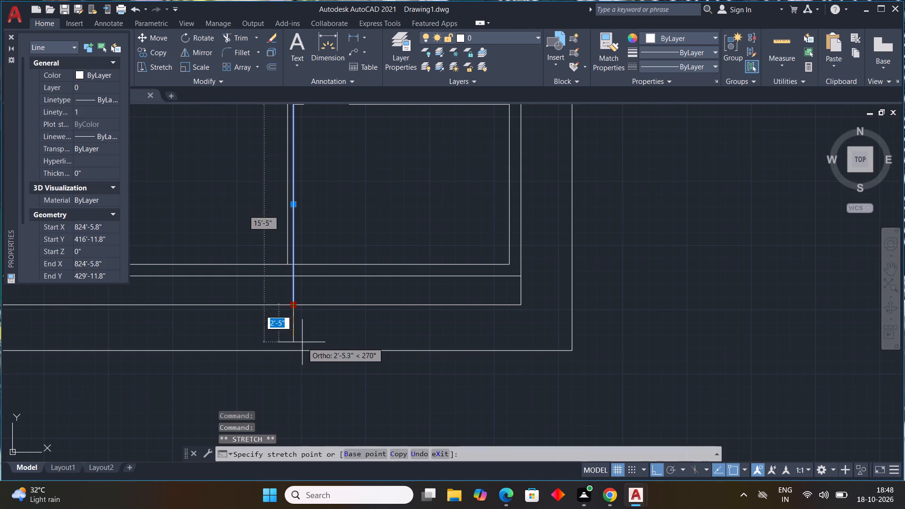
pyautogui.click(295, 348)
pyautogui.press('Escape')
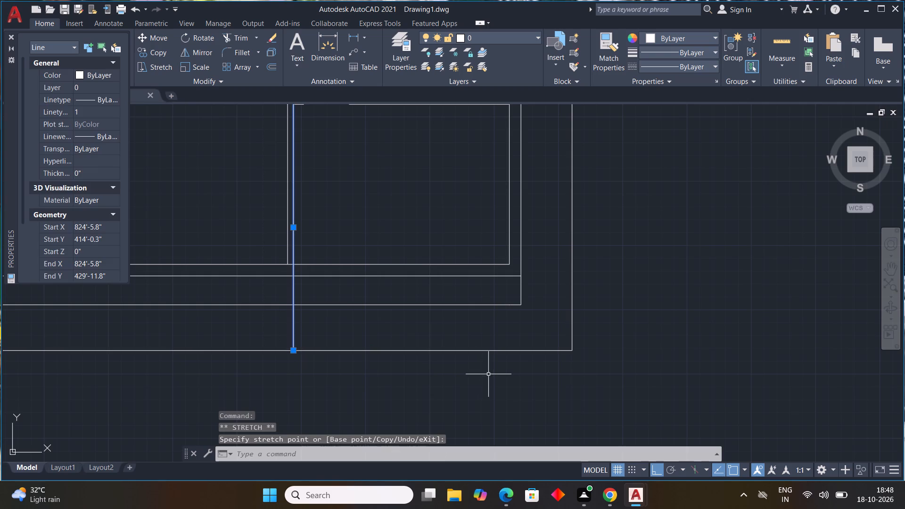
# Move the whole floor plan, including the new lines below the outer wall, a short distance straight up inside the plot boundary.
pyautogui.scroll(-5, 484, 372)
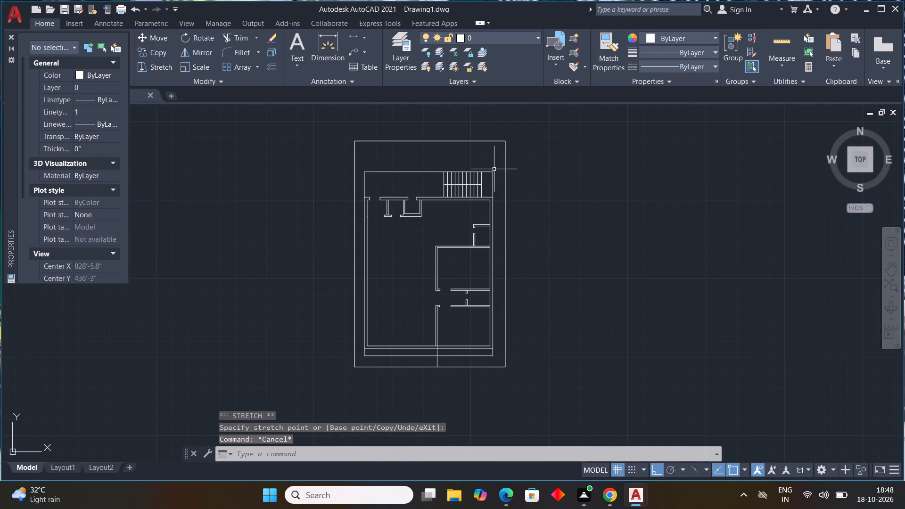
pyautogui.click(498, 169)
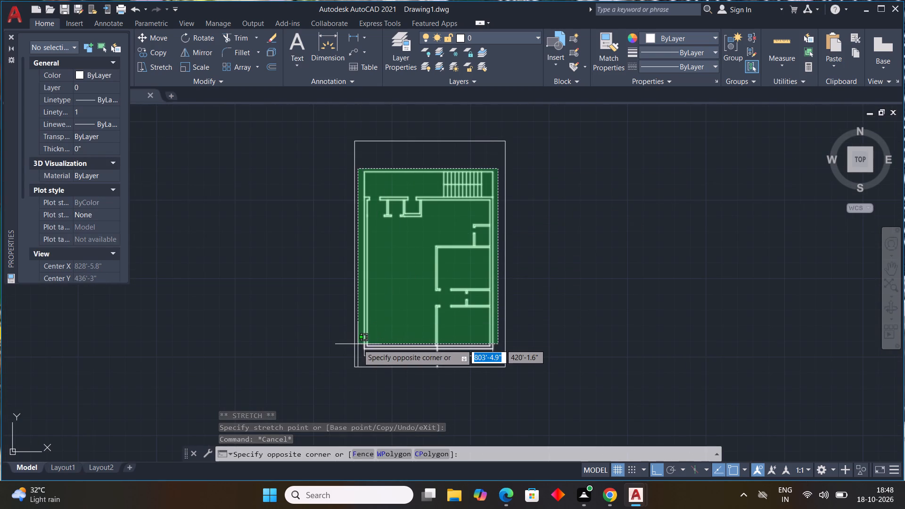
pyautogui.click(360, 344)
pyautogui.scroll(2, 426, 370)
pyautogui.moveTo(429, 359); pyautogui.dragTo(420, 315, button='middle')
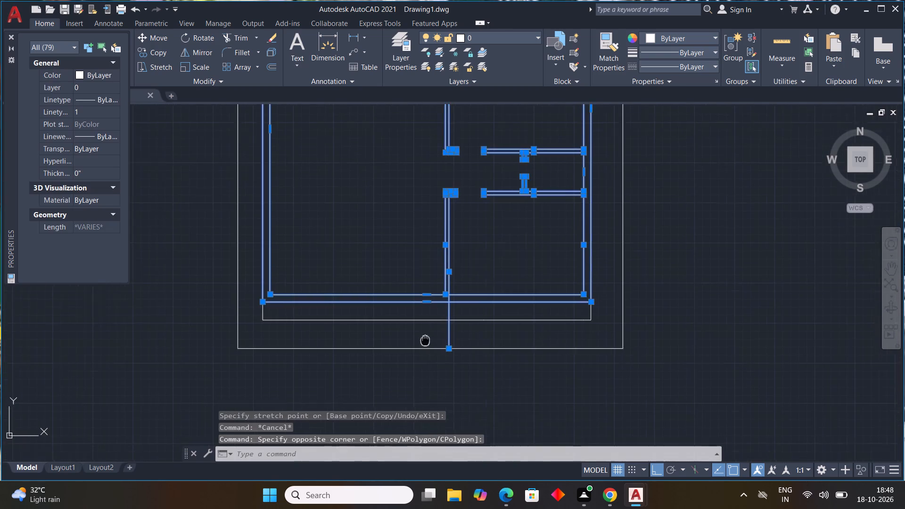
pyautogui.moveTo(420, 315); pyautogui.dragTo(416, 297, button='middle')
pyautogui.click(591, 254)
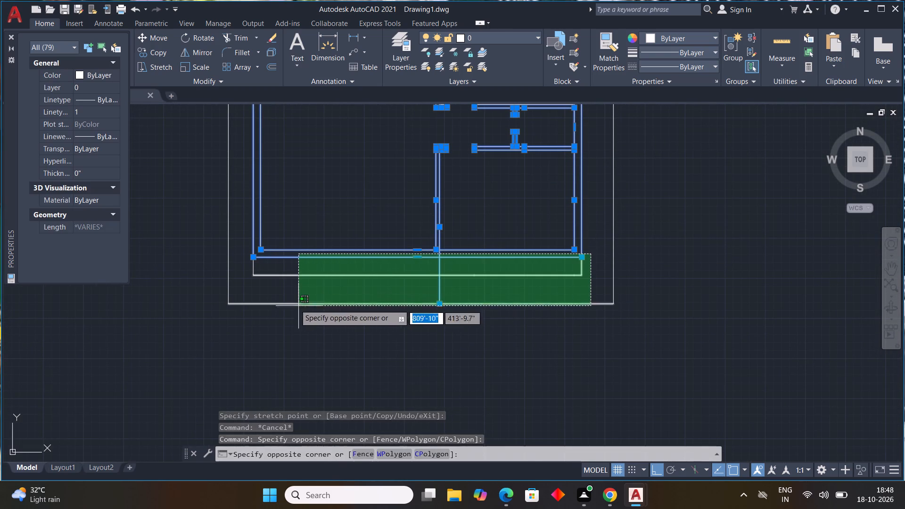
pyautogui.click(242, 283)
pyautogui.moveTo(518, 349); pyautogui.dragTo(520, 358, button='middle')
pyautogui.scroll(-2, 518, 349)
pyautogui.moveTo(521, 358); pyautogui.dragTo(522, 361, button='middle')
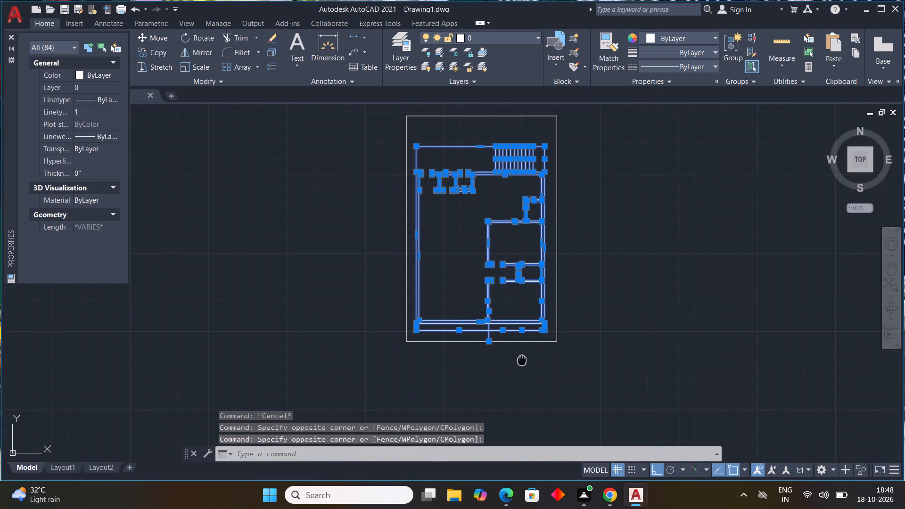
pyautogui.moveTo(522, 361); pyautogui.dragTo(522, 374, button='middle')
pyautogui.press('m')
pyautogui.press('space')
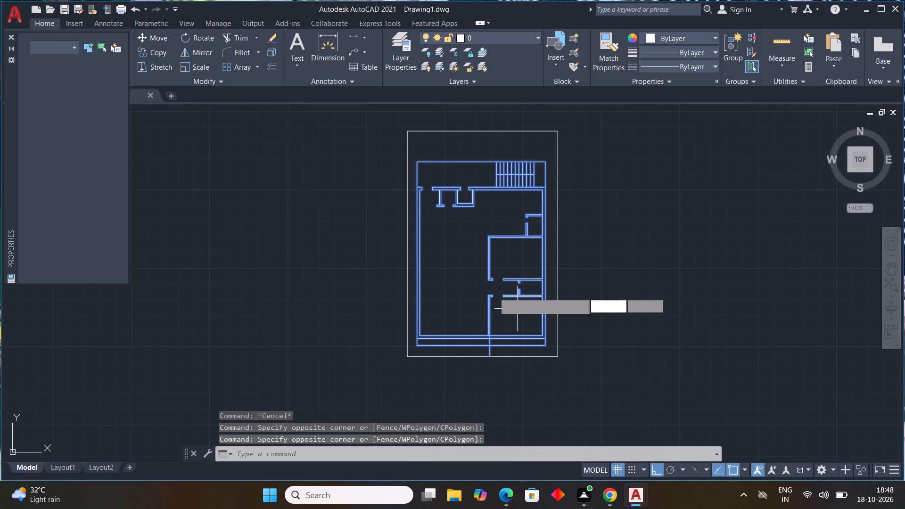
pyautogui.click(415, 162)
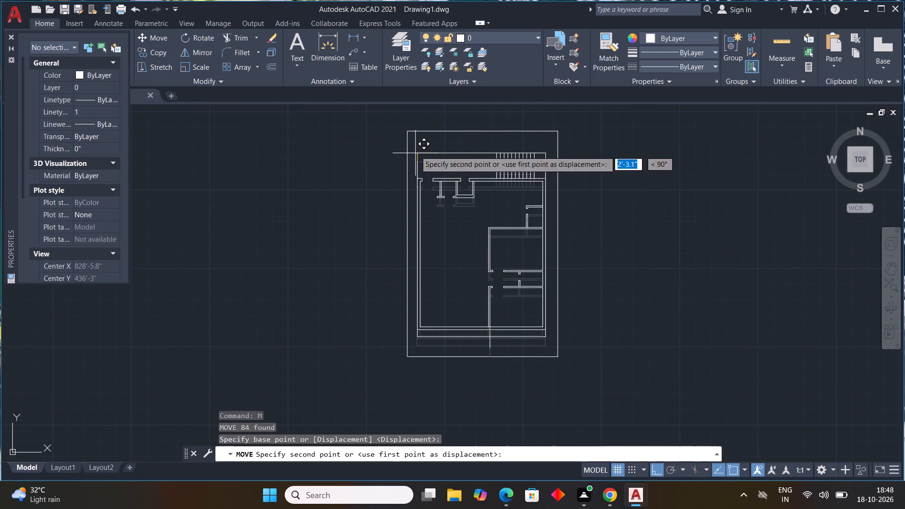
pyautogui.click(415, 149)
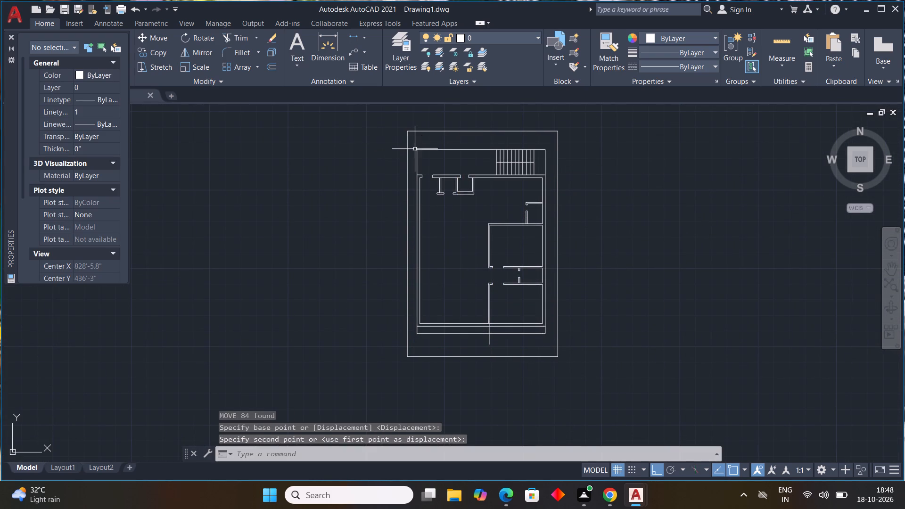
pyautogui.press('Escape')
# Trim away the lower room's old inner and outer bottom wall lines between its left partition and the right wall.
pyautogui.scroll(2, 528, 349)
pyautogui.moveTo(526, 344); pyautogui.dragTo(529, 392, button='middle')
pyautogui.scroll(2, 537, 364)
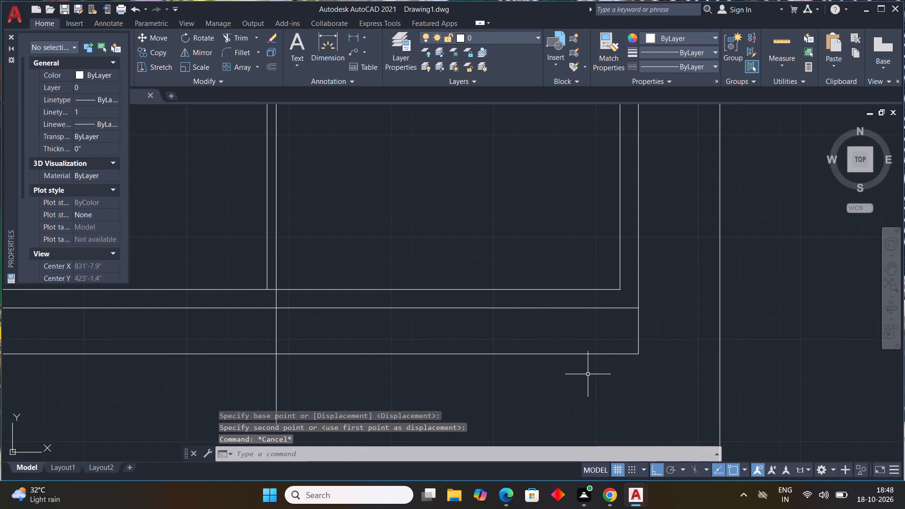
pyautogui.write('TR')
pyautogui.press('space')
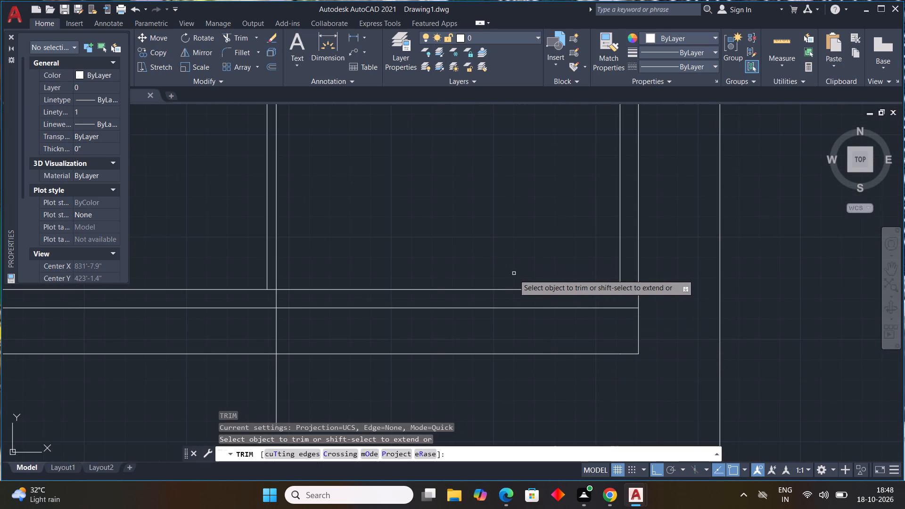
pyautogui.moveTo(516, 276); pyautogui.dragTo(510, 306)
pyautogui.moveTo(525, 302); pyautogui.dragTo(524, 315)
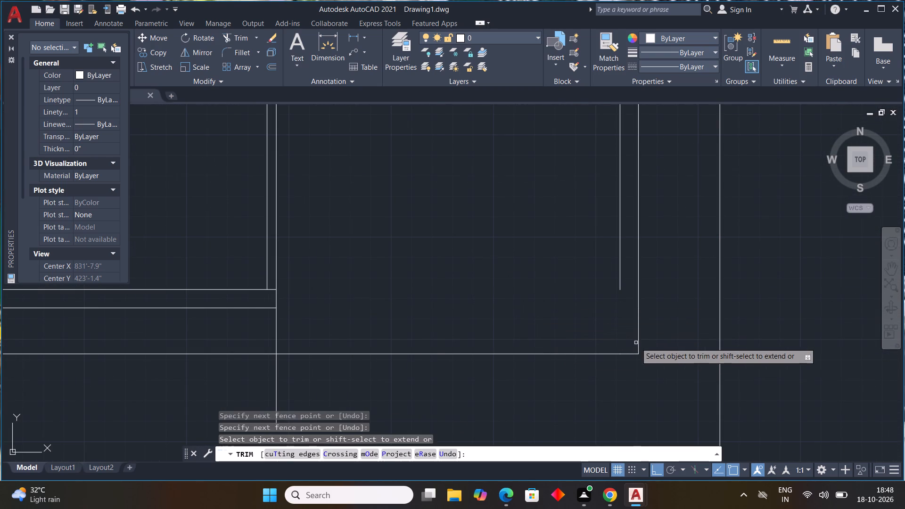
pyautogui.press('Escape')
# Extend the right wall's inner line down to the new bottom wall line.
pyautogui.press('e')
pyautogui.write('X')
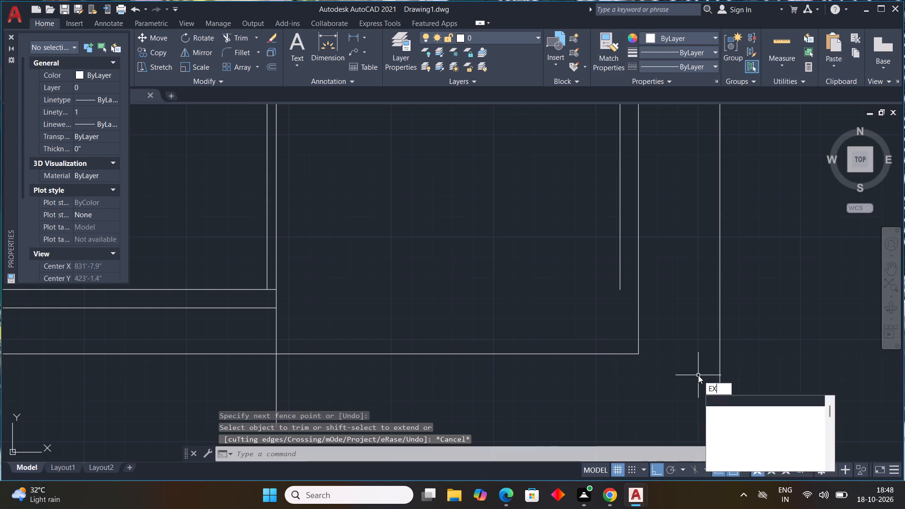
pyautogui.press('space')
pyautogui.click(619, 279)
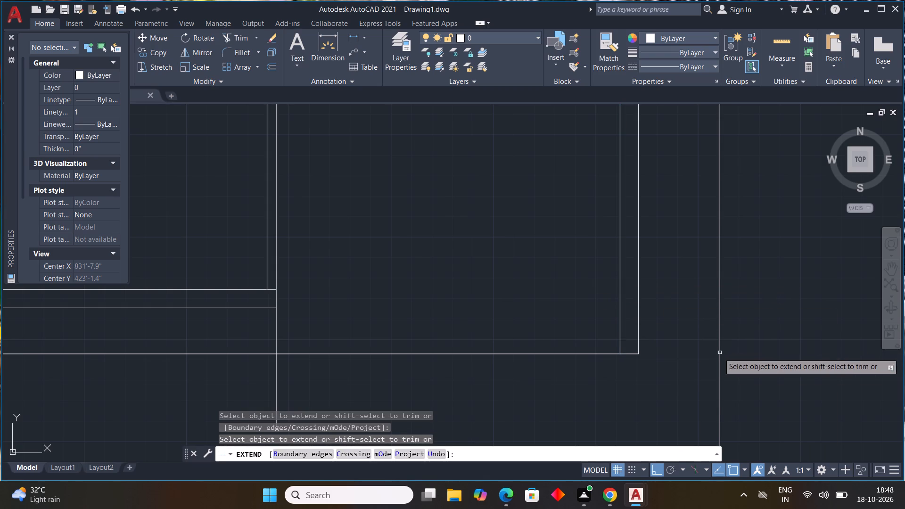
pyautogui.press('Escape')
pyautogui.press('Escape')
pyautogui.press('Escape')
# Offset both segments of the new bottom wall line 9" inward to form the wall's inner face.
pyautogui.scroll(-1, 515, 374)
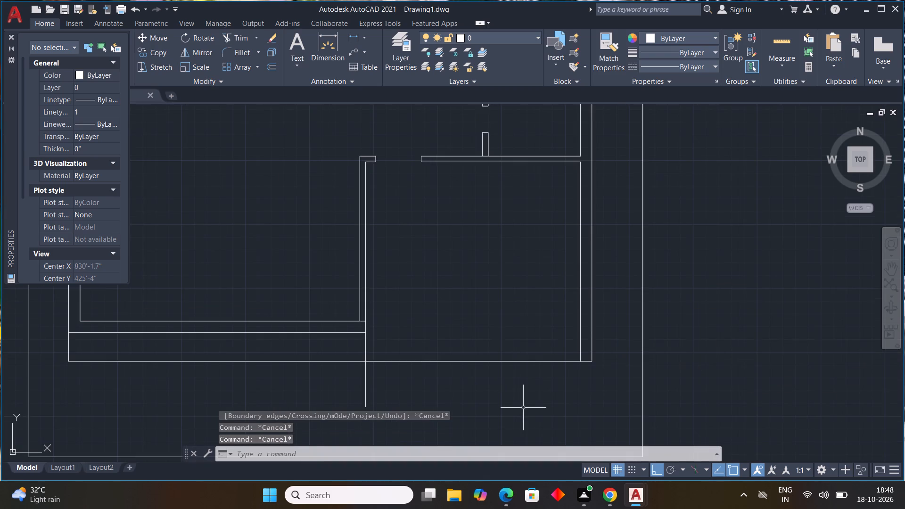
pyautogui.moveTo(526, 410); pyautogui.dragTo(584, 405, button='middle')
pyautogui.write('OFF')
pyautogui.press('space')
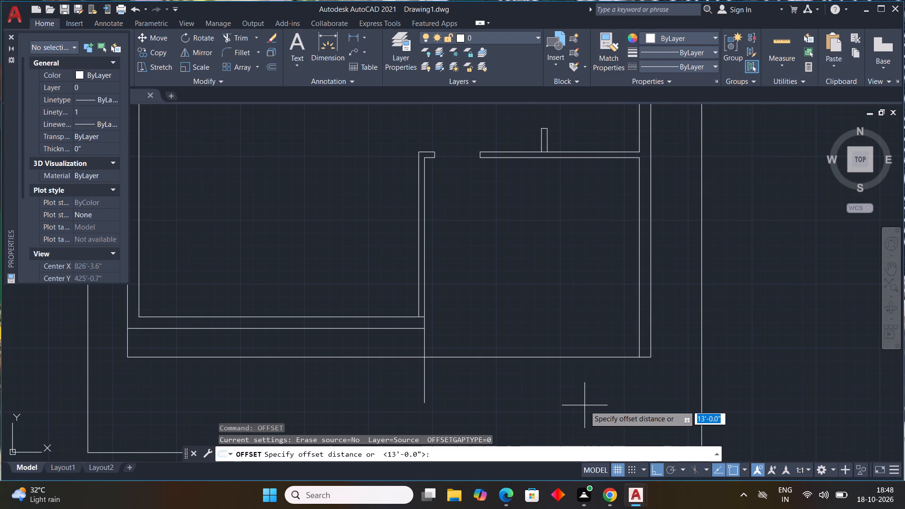
pyautogui.write('9"')
pyautogui.press('Return')
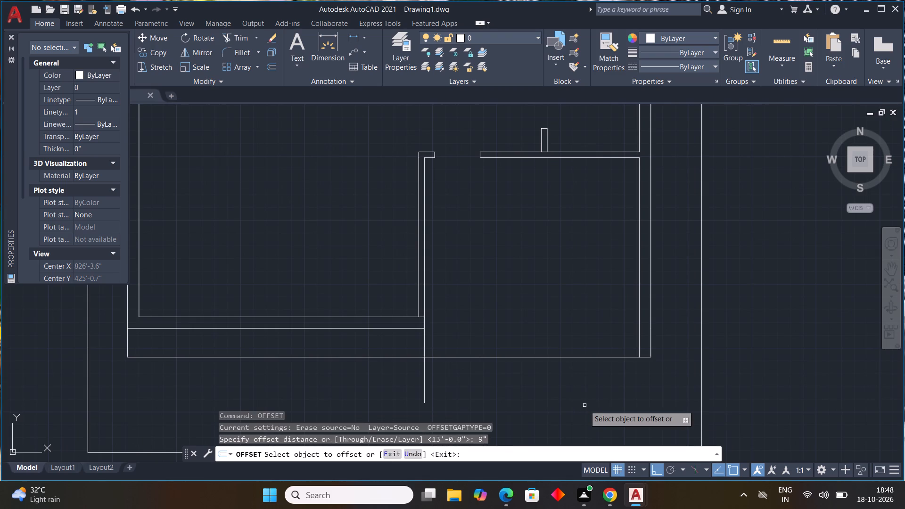
pyautogui.click(545, 357)
pyautogui.click(544, 345)
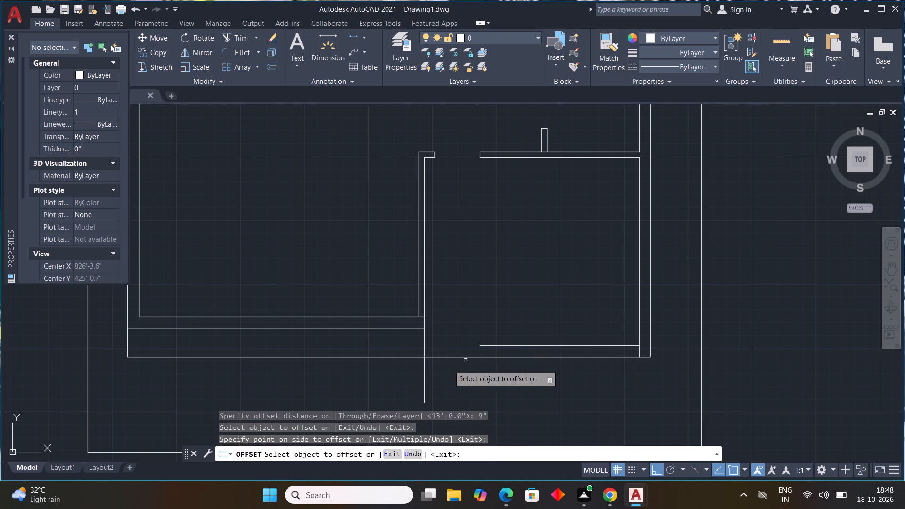
pyautogui.click(459, 357)
pyautogui.click(461, 351)
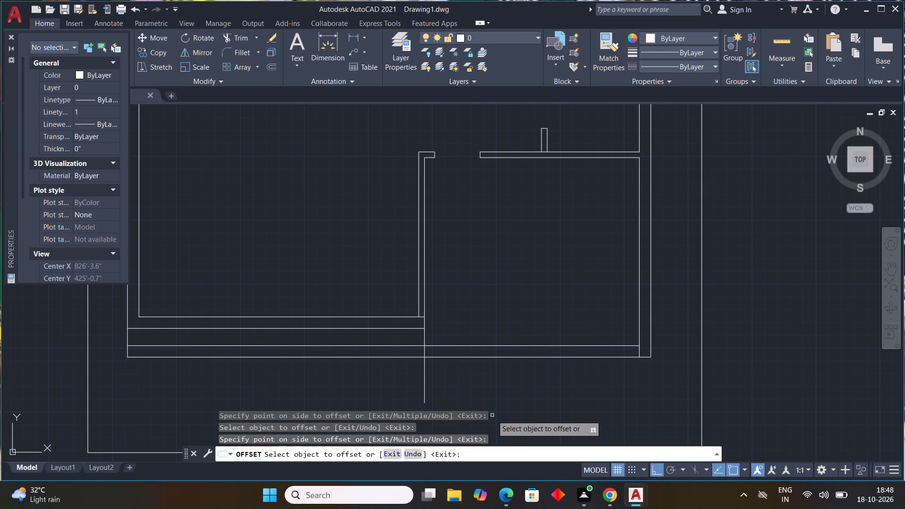
pyautogui.press('Escape')
pyautogui.press('Escape')
pyautogui.press('Escape')
# Stretch the bottom end of the lower room's left partition's outer line down to the new bottom wall's inner face.
pyautogui.scroll(-2, 337, 340)
pyautogui.scroll(2, 340, 342)
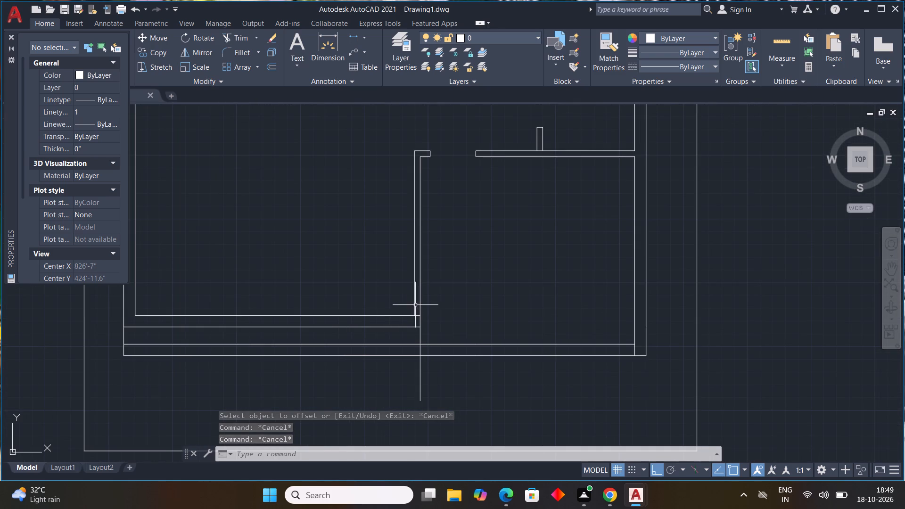
pyautogui.scroll(2, 413, 307)
pyautogui.click(416, 314)
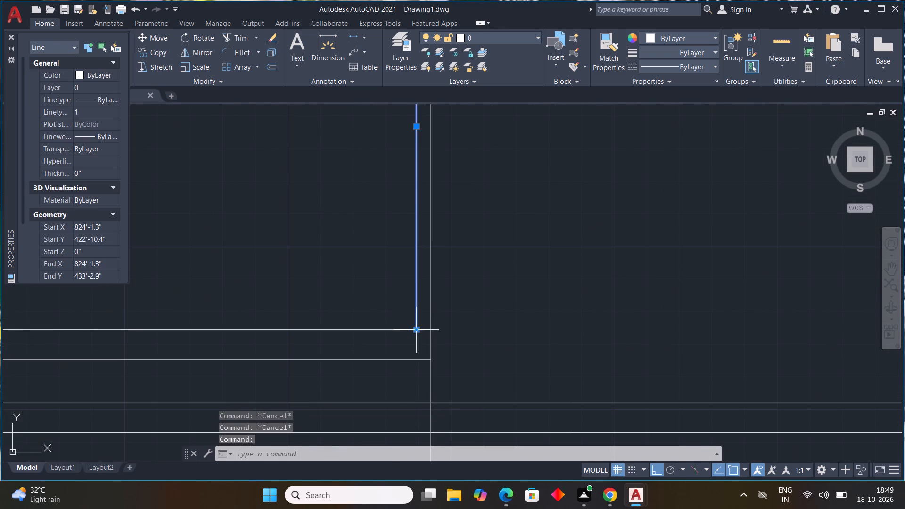
pyautogui.moveTo(418, 332); pyautogui.dragTo(418, 337)
pyautogui.scroll(-2, 404, 415)
pyautogui.moveTo(405, 409); pyautogui.dragTo(414, 373, button='middle')
pyautogui.scroll(1, 405, 409)
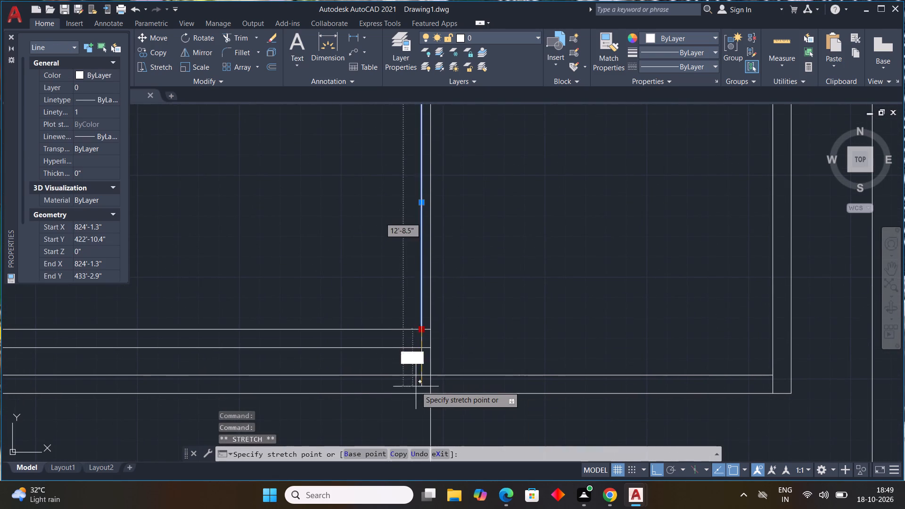
pyautogui.click(422, 374)
pyautogui.press('Escape')
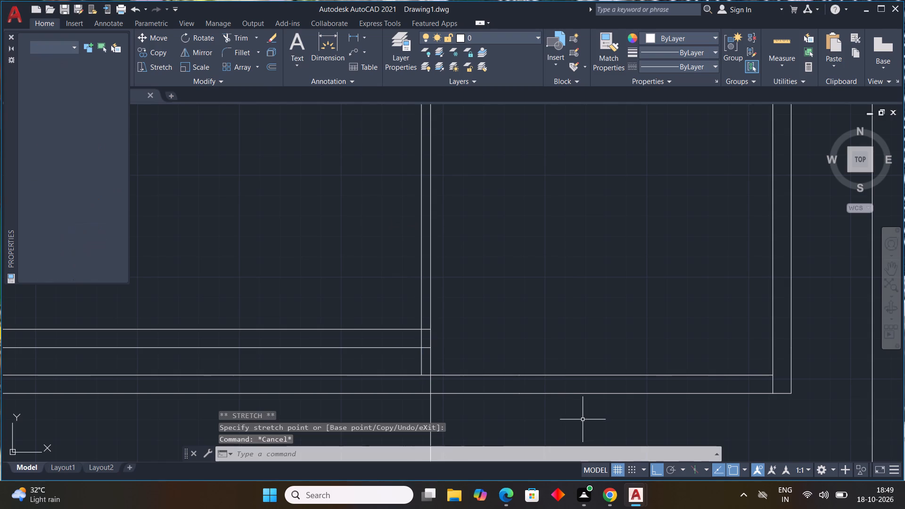
# Delete the two old wall polylines that run left from the lower room's partition above the new bottom wall.
pyautogui.click(310, 348)
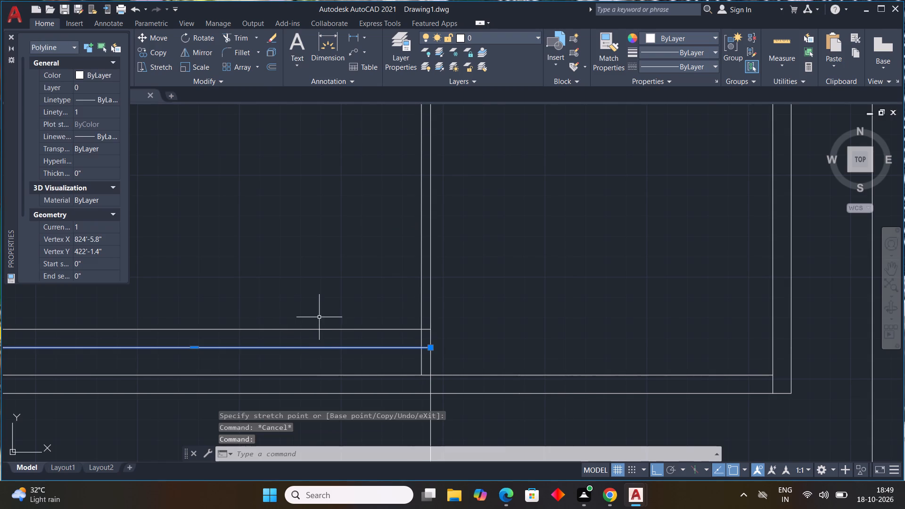
pyautogui.click(323, 328)
pyautogui.press('Delete')
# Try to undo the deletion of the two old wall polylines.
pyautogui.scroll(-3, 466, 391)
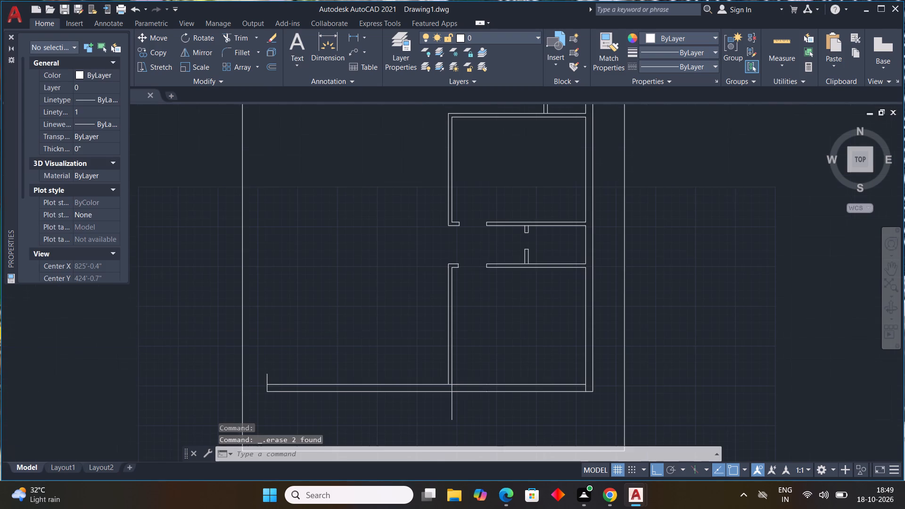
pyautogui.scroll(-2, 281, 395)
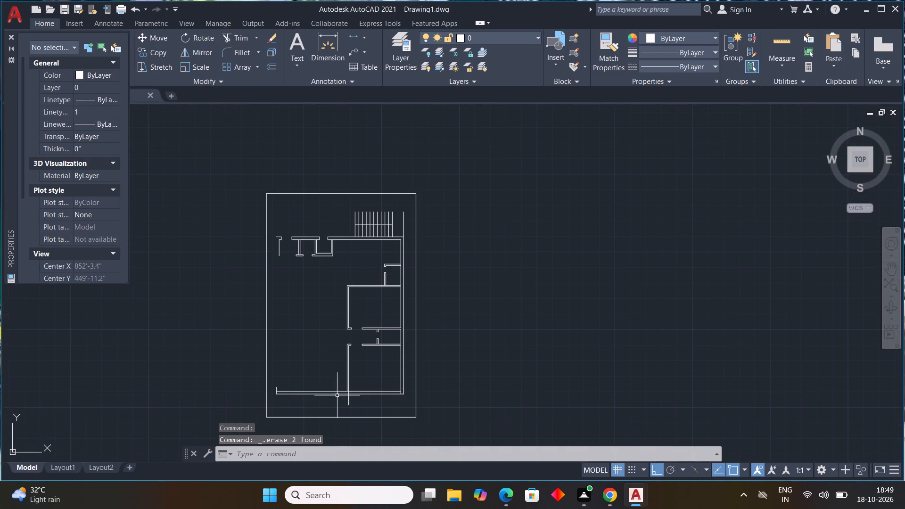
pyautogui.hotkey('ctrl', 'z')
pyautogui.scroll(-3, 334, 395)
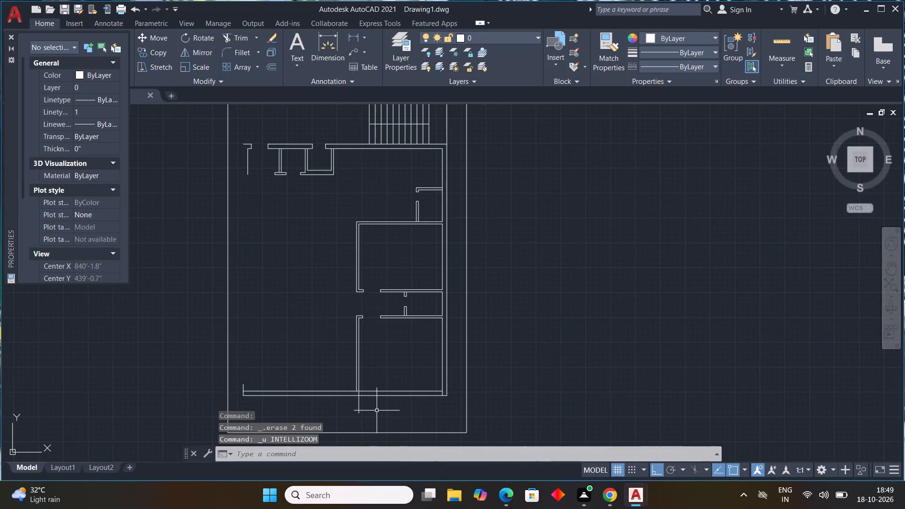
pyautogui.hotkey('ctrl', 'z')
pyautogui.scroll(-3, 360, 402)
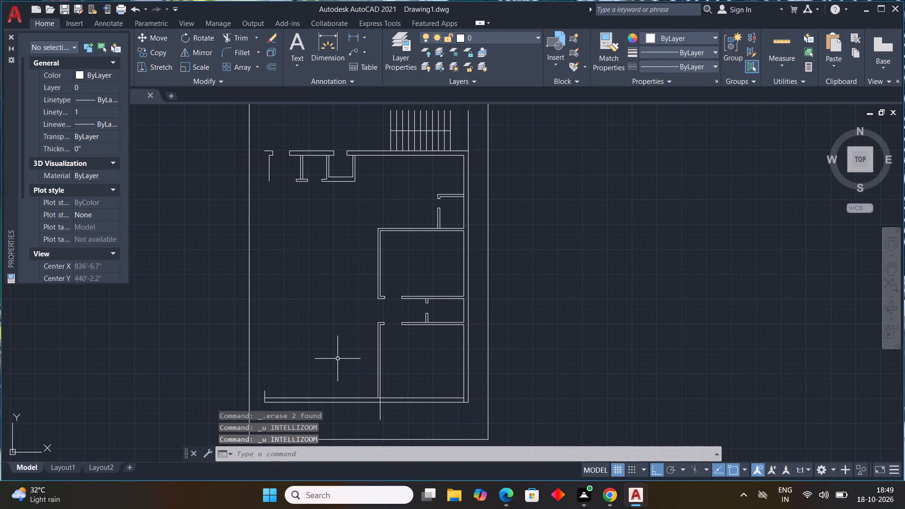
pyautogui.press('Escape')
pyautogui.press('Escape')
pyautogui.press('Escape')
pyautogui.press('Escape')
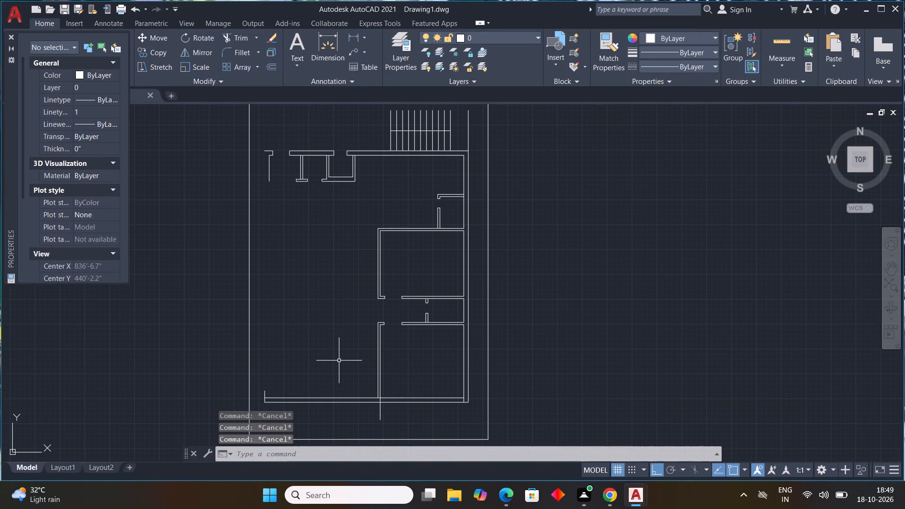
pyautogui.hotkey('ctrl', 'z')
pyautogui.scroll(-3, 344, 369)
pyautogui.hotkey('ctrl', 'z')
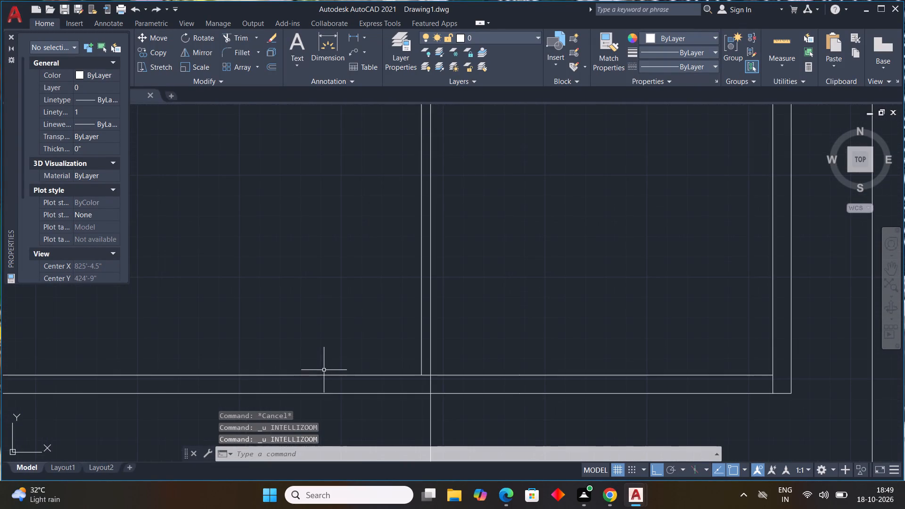
# Draw the left wall's outer face from the upper wall's left end down to the short stub at the bottom wall's left end.
pyautogui.scroll(-4, 324, 369)
pyautogui.moveTo(309, 357); pyautogui.dragTo(386, 375, button='middle')
pyautogui.scroll(2, 344, 379)
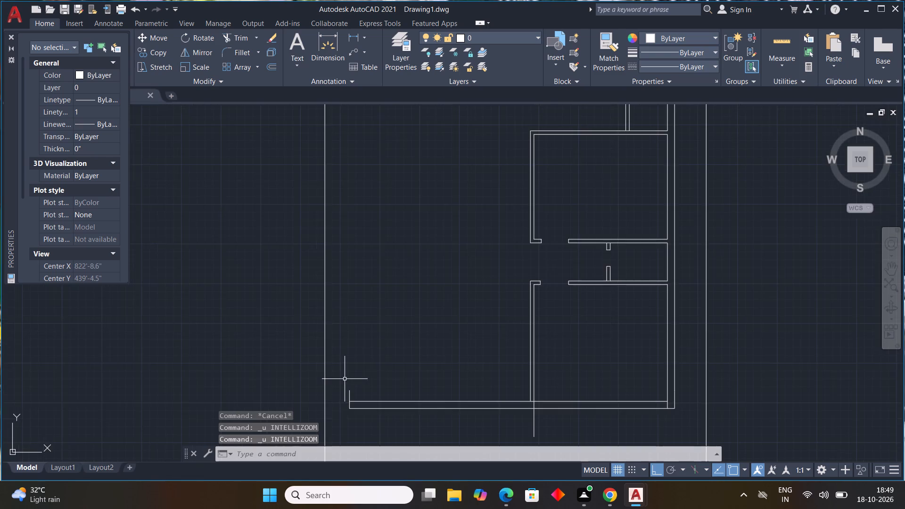
pyautogui.moveTo(353, 383); pyautogui.dragTo(411, 427, button='middle')
pyautogui.scroll(-2, 411, 427)
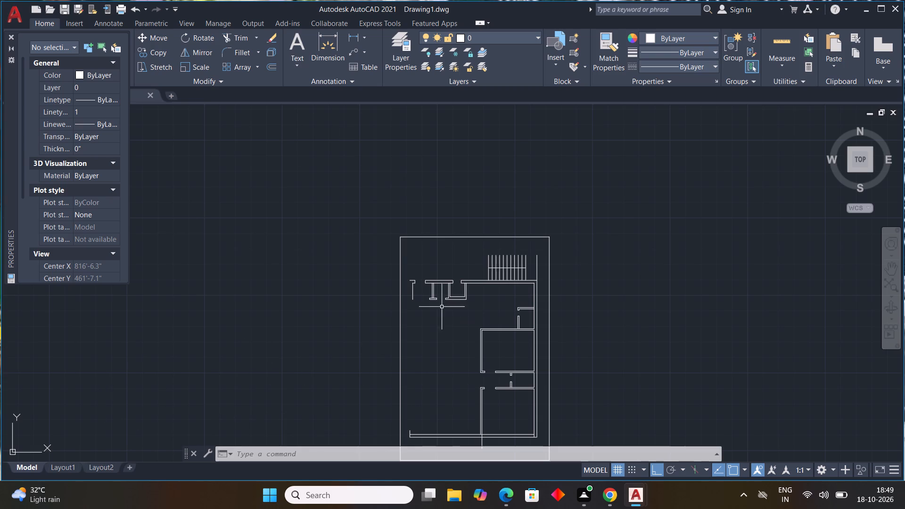
pyautogui.moveTo(434, 312); pyautogui.dragTo(393, 235, button='middle')
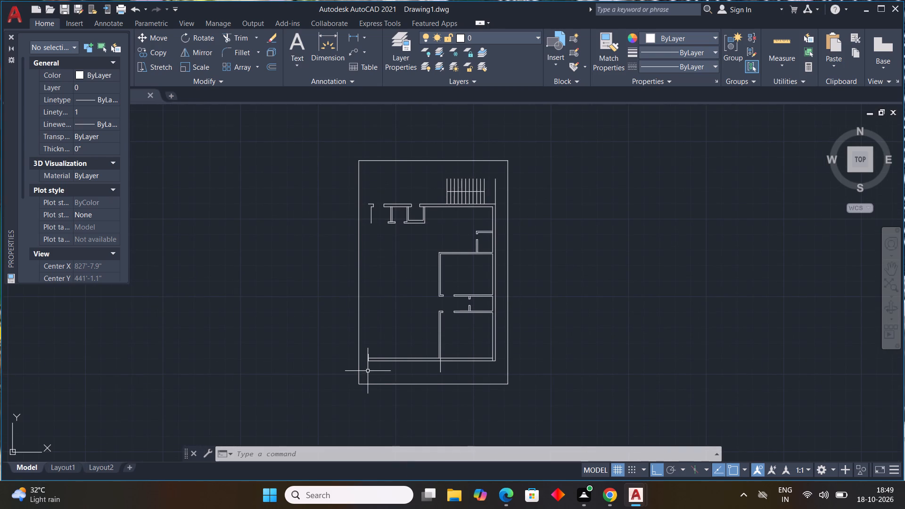
pyautogui.scroll(1, 368, 371)
pyautogui.scroll(-1, 368, 371)
pyautogui.press('l')
pyautogui.press('space')
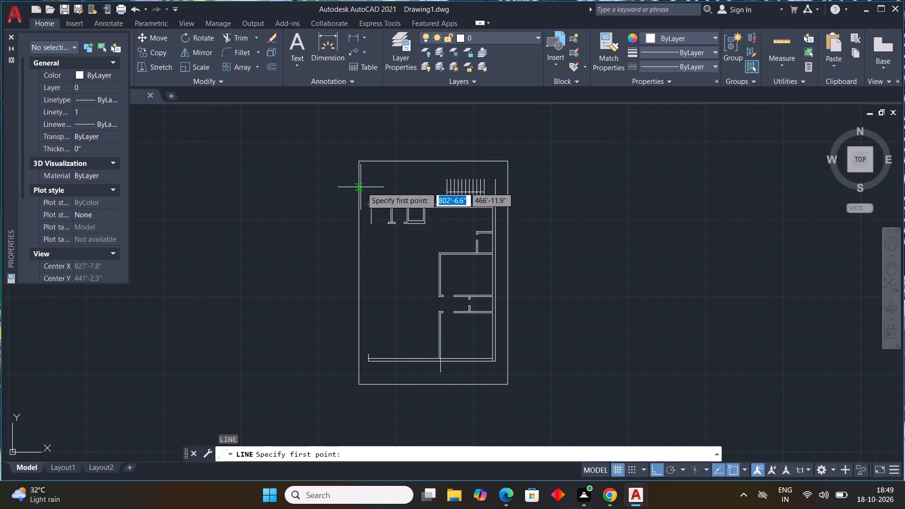
pyautogui.scroll(3, 354, 206)
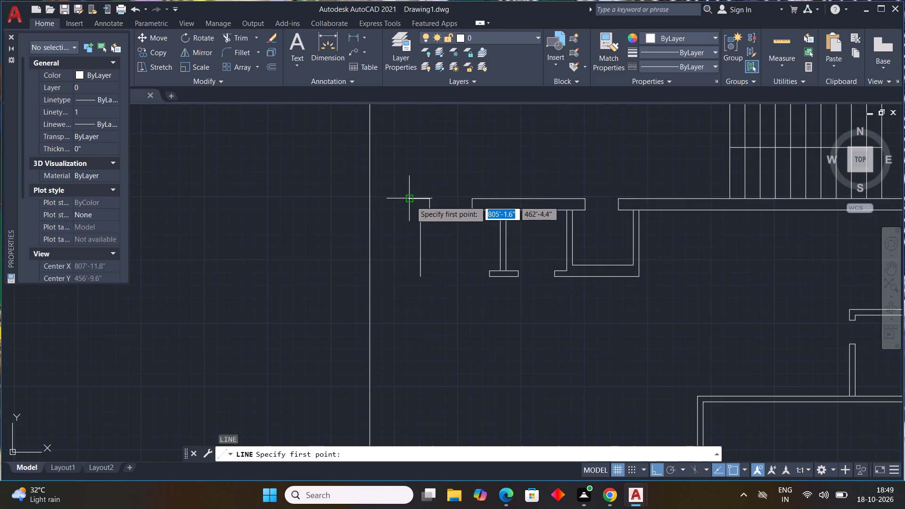
pyautogui.click(410, 200)
pyautogui.scroll(-3, 398, 353)
pyautogui.moveTo(398, 352); pyautogui.dragTo(392, 179, button='middle')
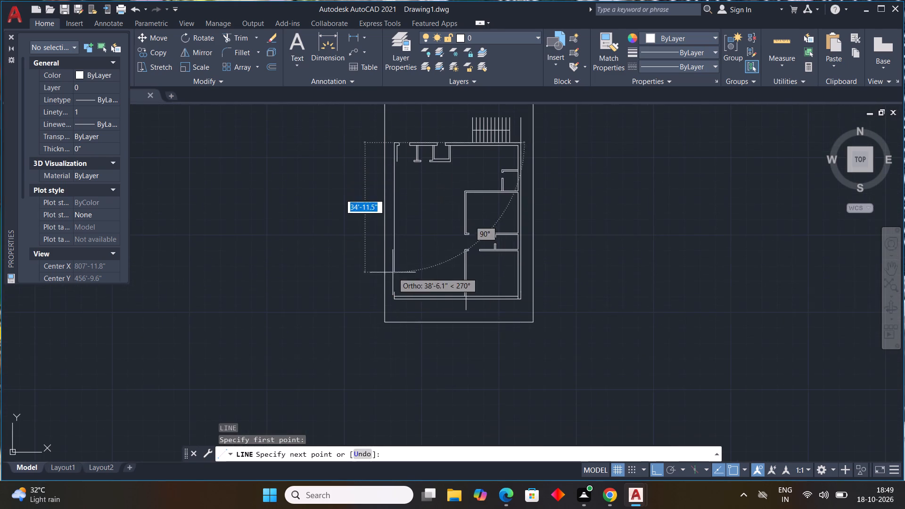
pyautogui.scroll(3, 393, 272)
pyautogui.click(395, 347)
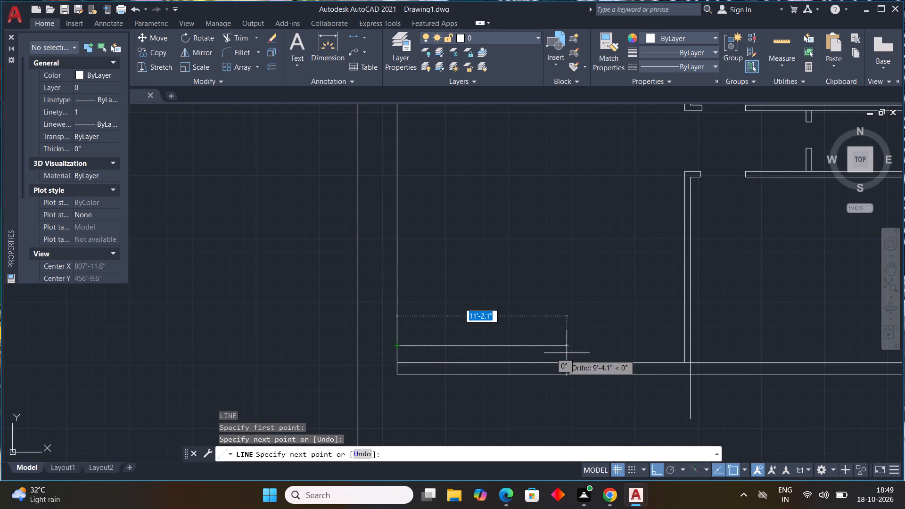
pyautogui.press('Escape')
# Draw the left wall's inner face from the end of its short upper line down to the bottom wall's inner face.
pyautogui.scroll(-2, 550, 349)
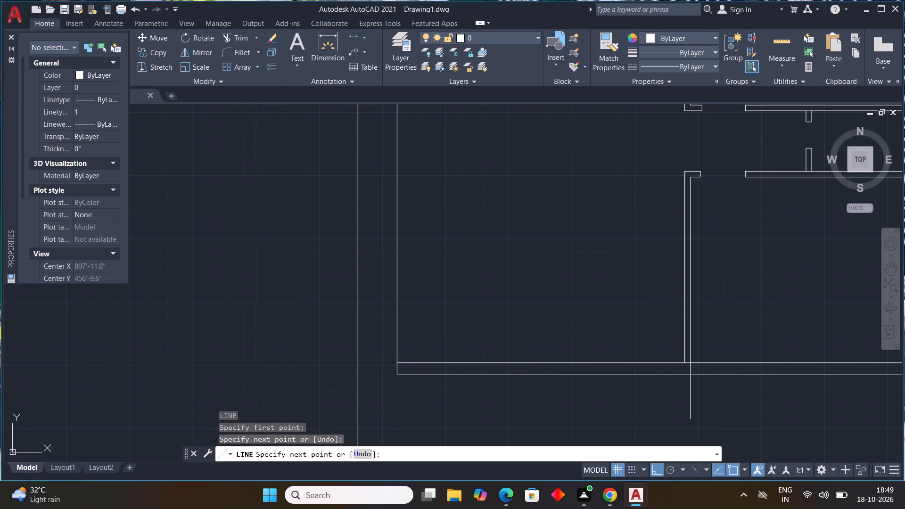
pyautogui.scroll(-2, 628, 325)
pyautogui.moveTo(706, 342); pyautogui.dragTo(673, 339, button='middle')
pyautogui.scroll(3, 594, 347)
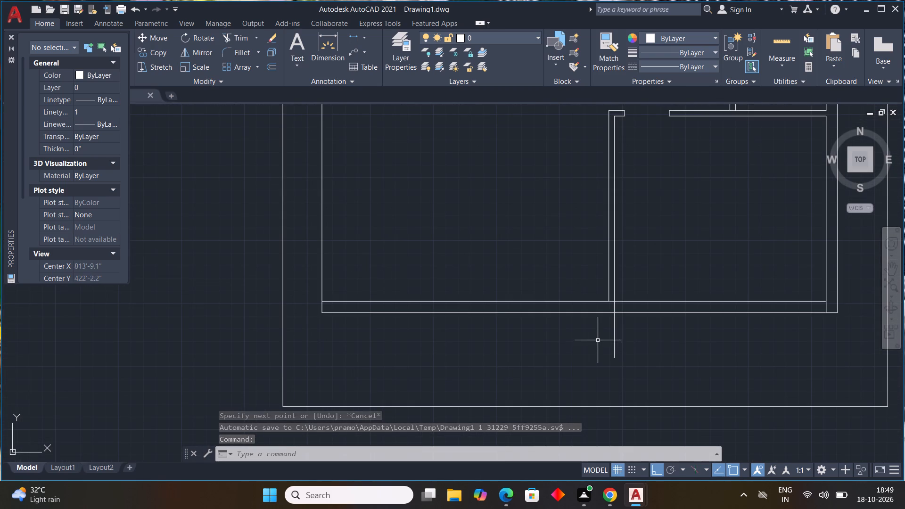
pyautogui.scroll(-1, 698, 343)
pyautogui.moveTo(698, 343); pyautogui.dragTo(653, 365, button='middle')
pyautogui.scroll(-2, 644, 361)
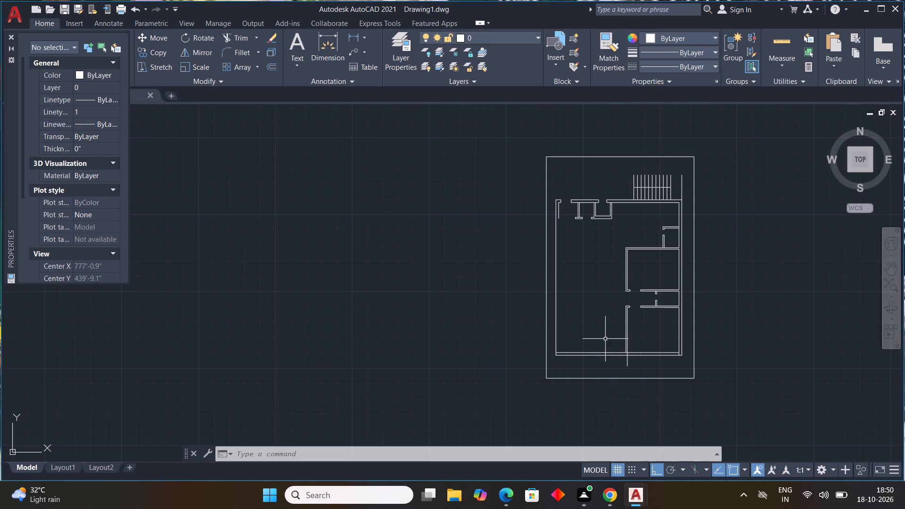
pyautogui.scroll(3, 562, 235)
pyautogui.moveTo(562, 234); pyautogui.dragTo(488, 299, button='middle')
pyautogui.scroll(-1, 491, 297)
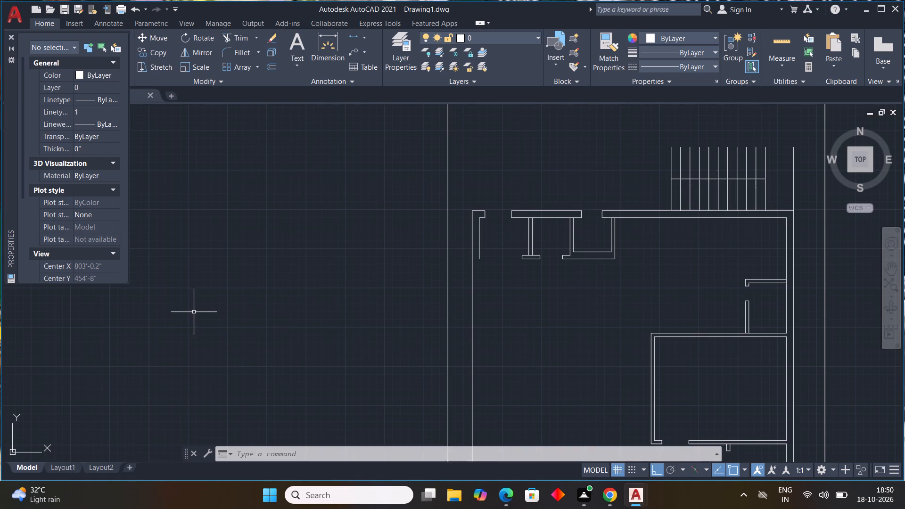
pyautogui.press('l')
pyautogui.press('space')
pyautogui.click(478, 261)
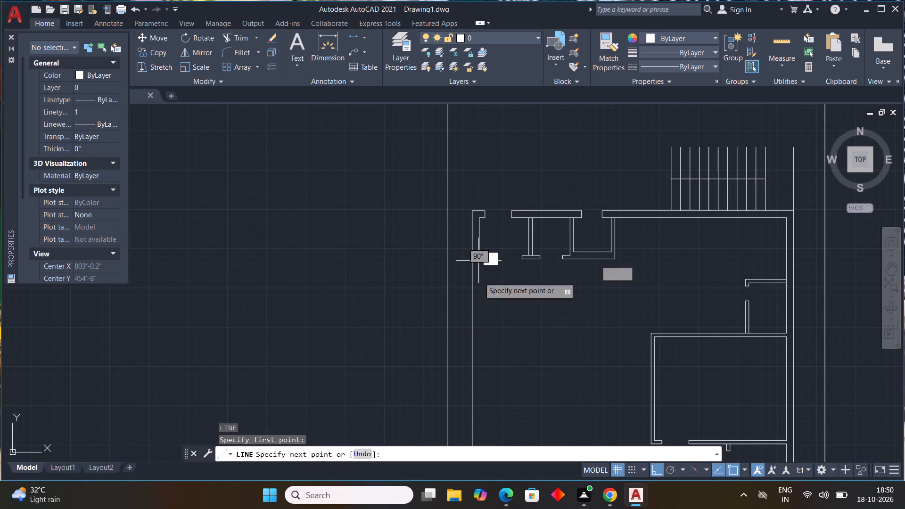
pyautogui.scroll(-1, 502, 427)
pyautogui.moveTo(502, 426); pyautogui.dragTo(455, 207, button='middle')
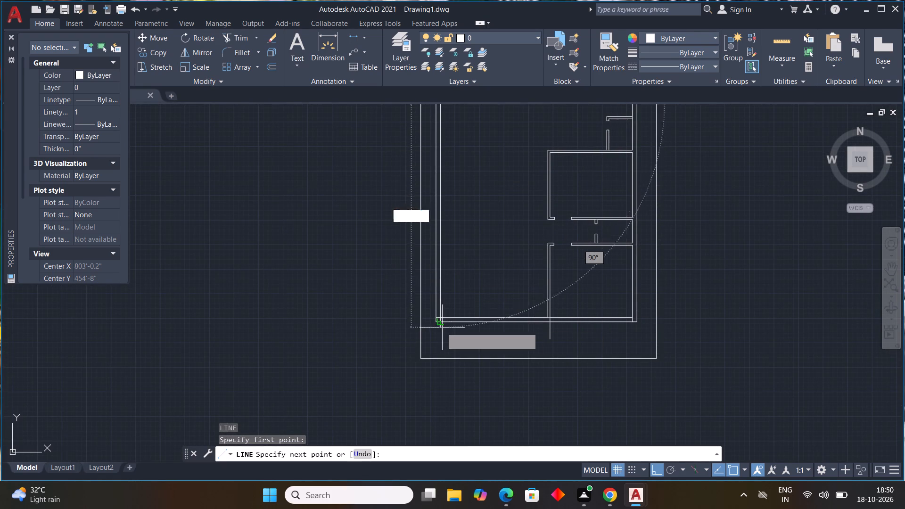
pyautogui.scroll(2, 437, 316)
pyautogui.click(445, 322)
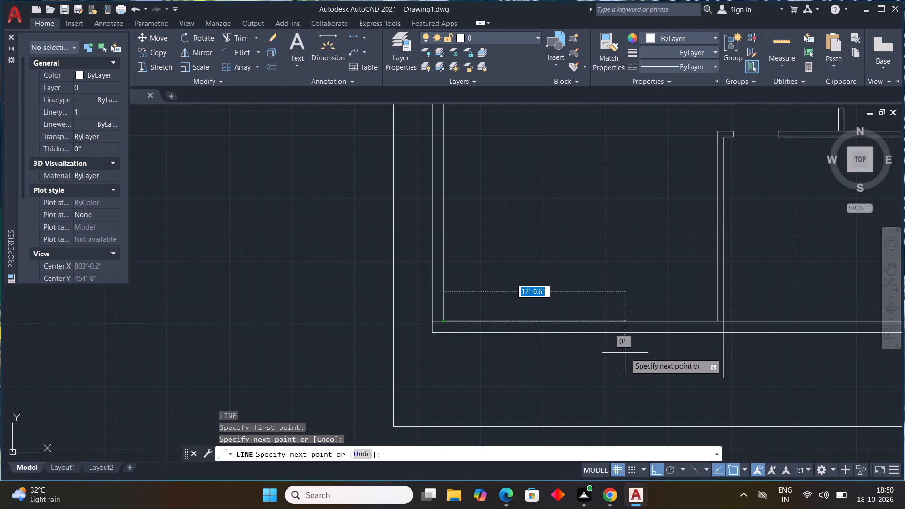
pyautogui.press('Escape')
# Offset all three segments of the bottom wall's outer line 4' downward, outside the building.
pyautogui.scroll(-2, 616, 362)
pyautogui.moveTo(616, 363); pyautogui.dragTo(421, 337, button='middle')
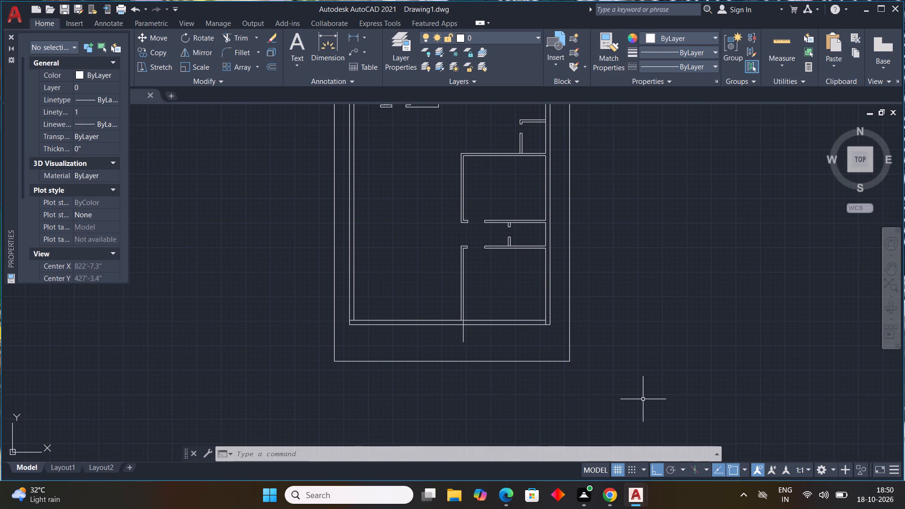
pyautogui.press('o')
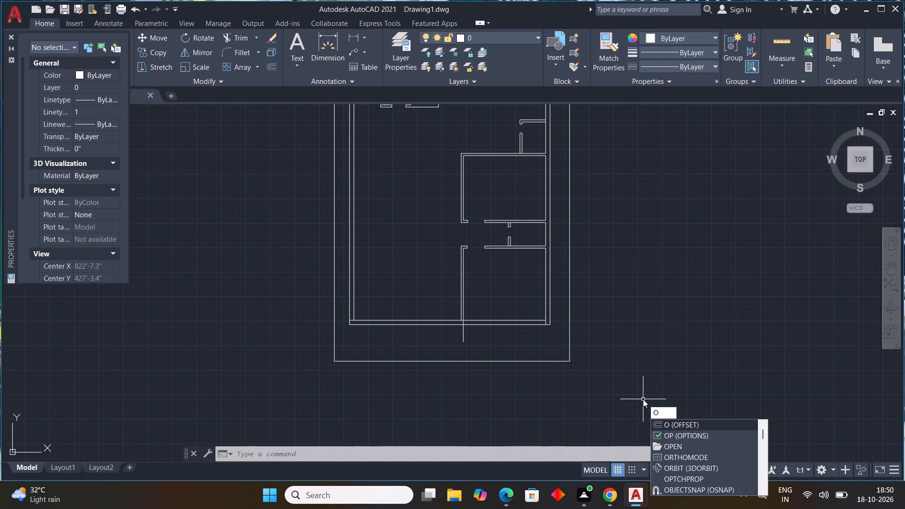
pyautogui.write('FF')
pyautogui.press('space')
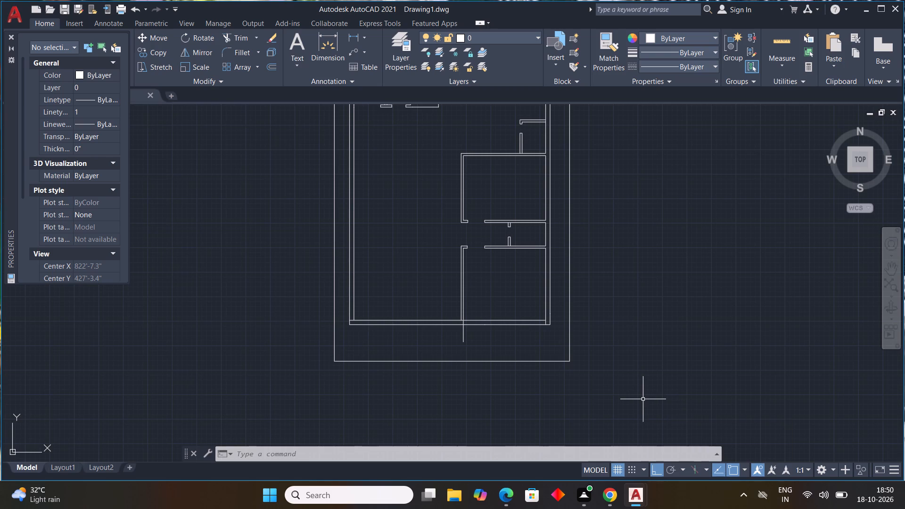
pyautogui.write("4'")
pyautogui.press('Return')
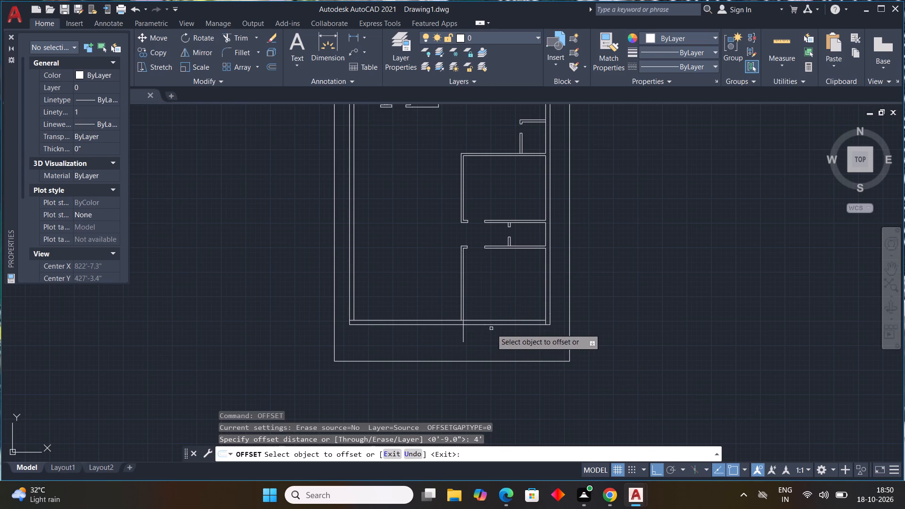
pyautogui.moveTo(496, 323); pyautogui.dragTo(498, 329)
pyautogui.moveTo(505, 324); pyautogui.dragTo(507, 333)
pyautogui.click(507, 338)
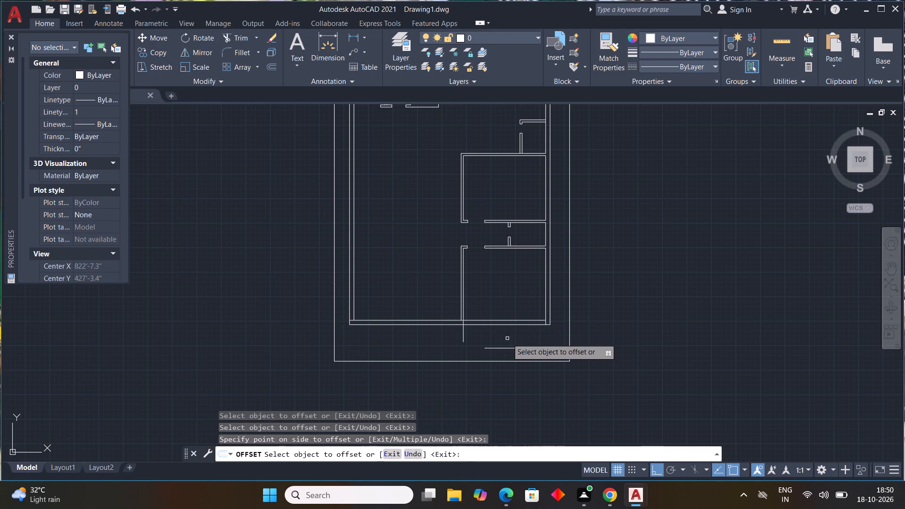
pyautogui.click(475, 325)
pyautogui.click(476, 358)
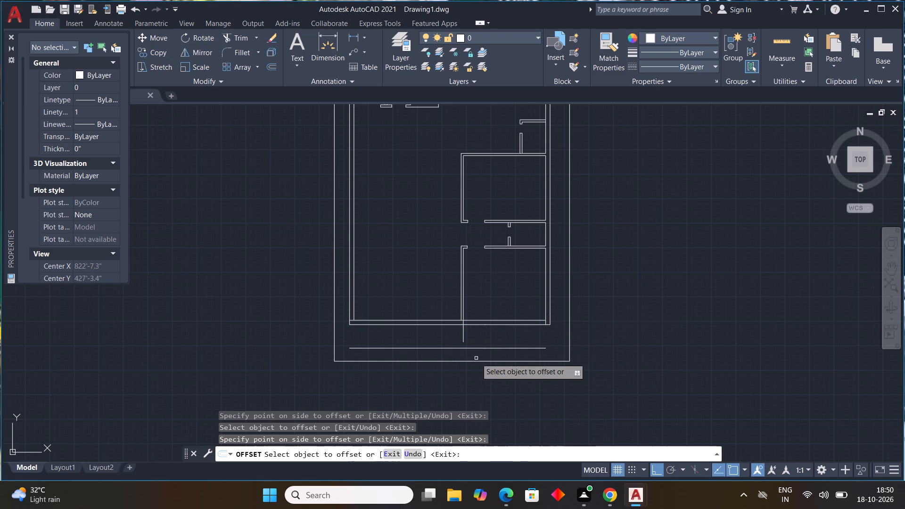
pyautogui.click(548, 325)
pyautogui.click(549, 335)
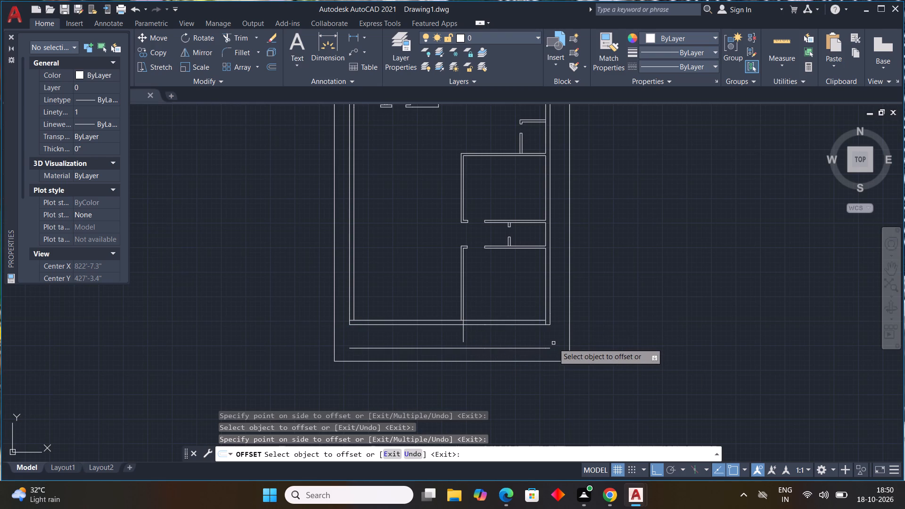
pyautogui.press('Escape')
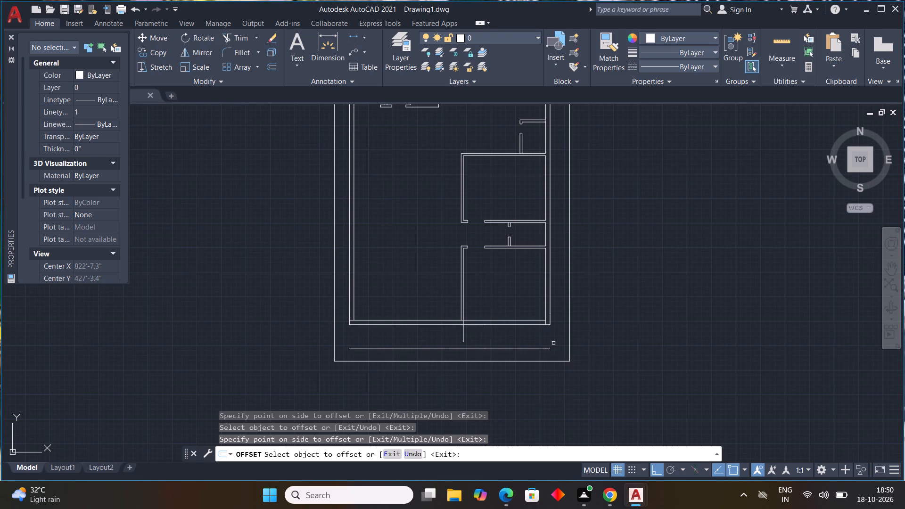
# Draw a vertical line from the bottom wall's outer right corner down to the right end of the 4' offset line.
pyautogui.write('L')
pyautogui.press('space')
pyautogui.scroll(3, 548, 331)
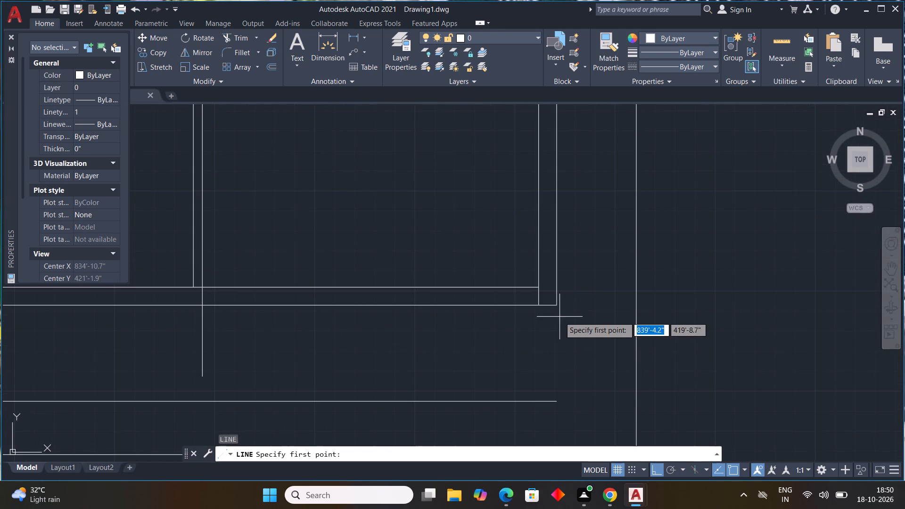
pyautogui.click(557, 307)
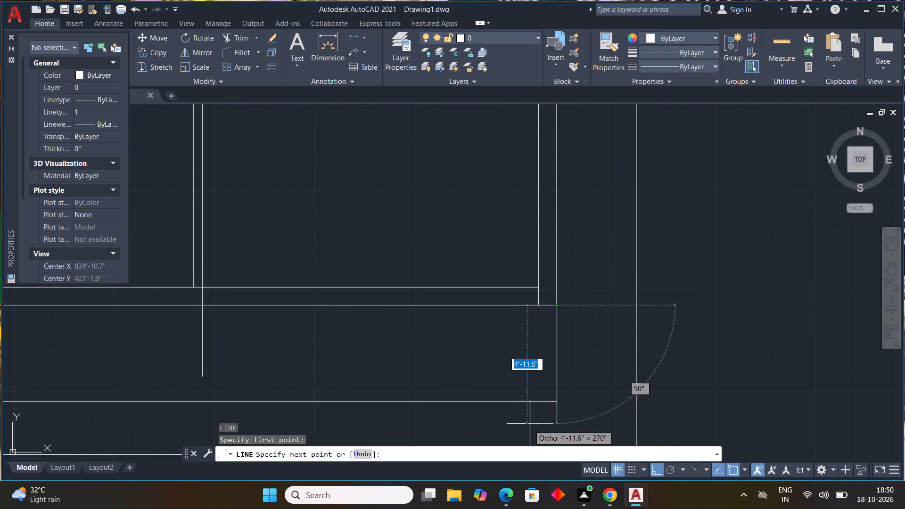
pyautogui.click(559, 399)
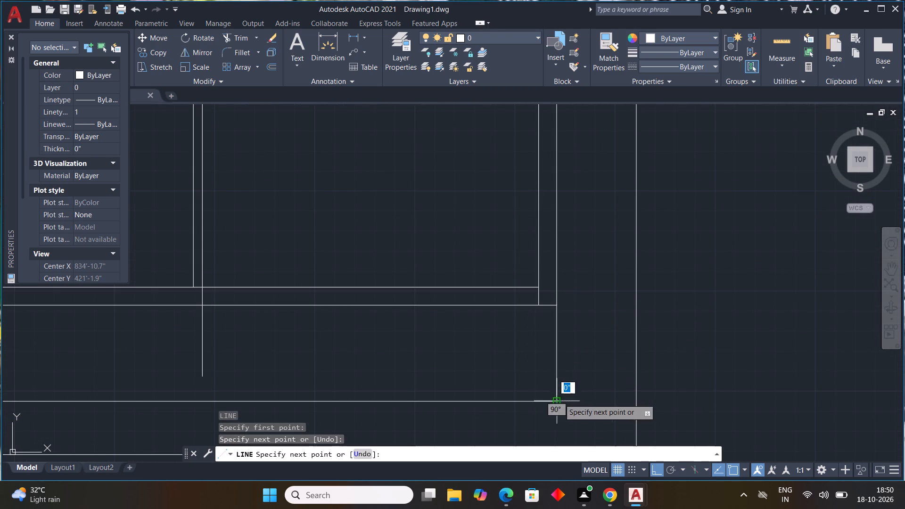
pyautogui.press('Escape')
# Draw a vertical line from the bottom wall's outer left corner down to the left end of the 4' offset line.
pyautogui.scroll(-3, 521, 415)
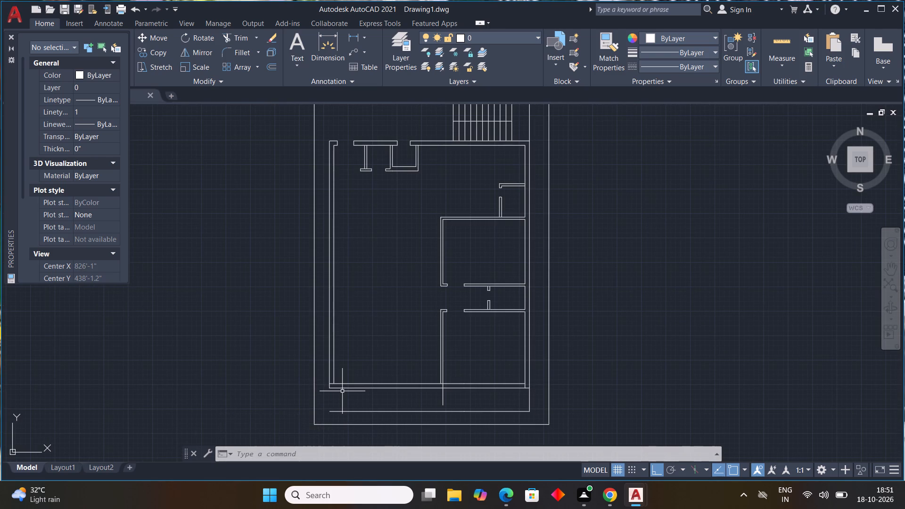
pyautogui.press('l')
pyautogui.press('space')
pyautogui.scroll(1, 300, 397)
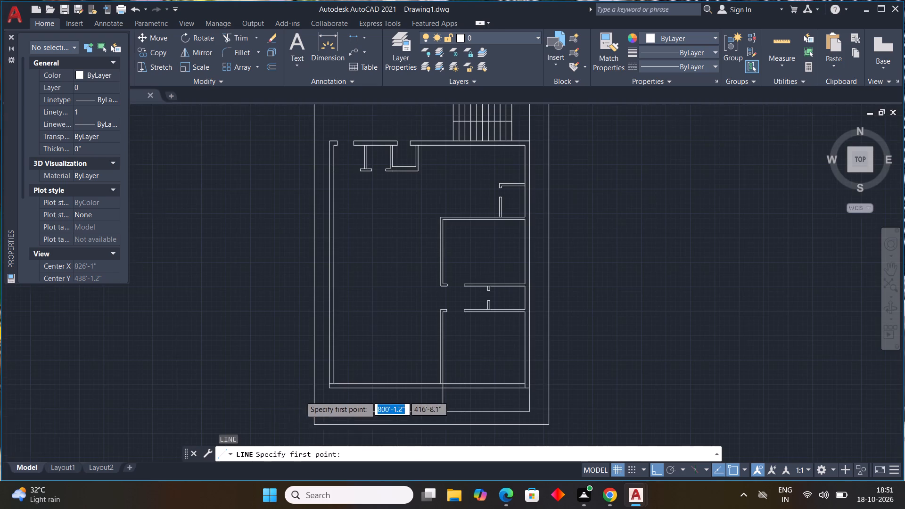
pyautogui.scroll(1, 300, 394)
pyautogui.click(371, 381)
pyautogui.moveTo(367, 427); pyautogui.dragTo(367, 423, button='middle')
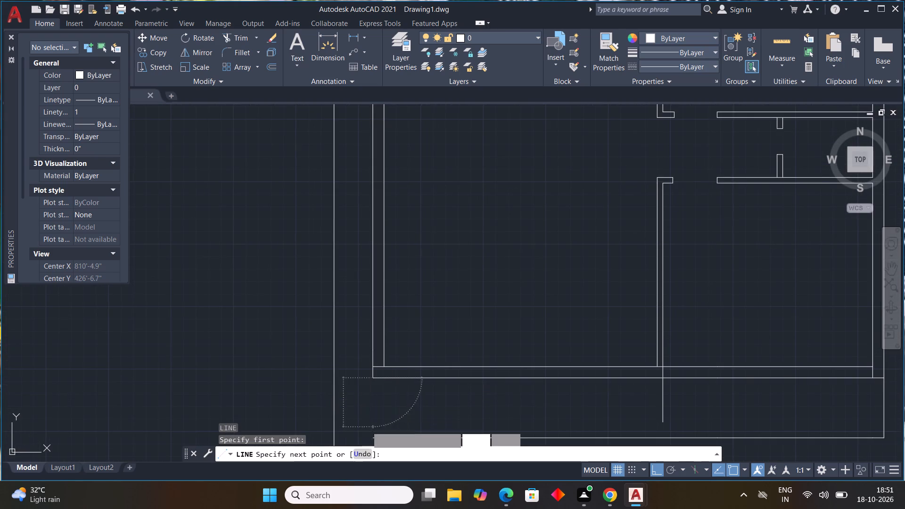
pyautogui.moveTo(367, 423); pyautogui.dragTo(367, 378, button='middle')
pyautogui.click(373, 389)
pyautogui.press('Escape')
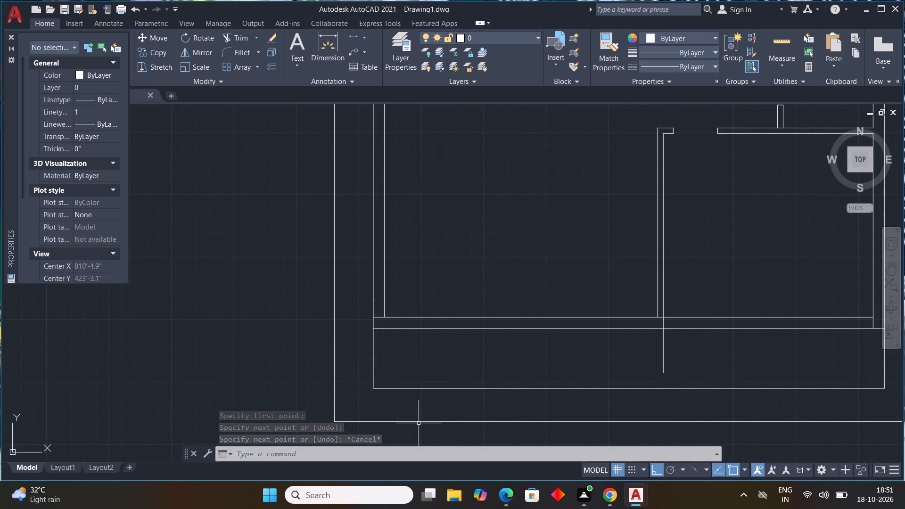
# Extend the right line of the lower vertical partition down to the outer line of the 4' bottom strip.
pyautogui.scroll(-1, 592, 320)
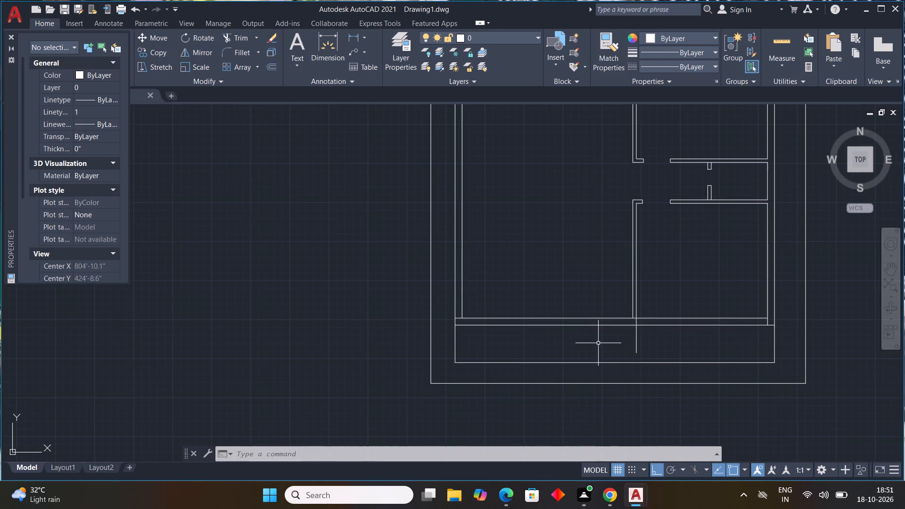
pyautogui.moveTo(637, 351); pyautogui.dragTo(540, 301, button='middle')
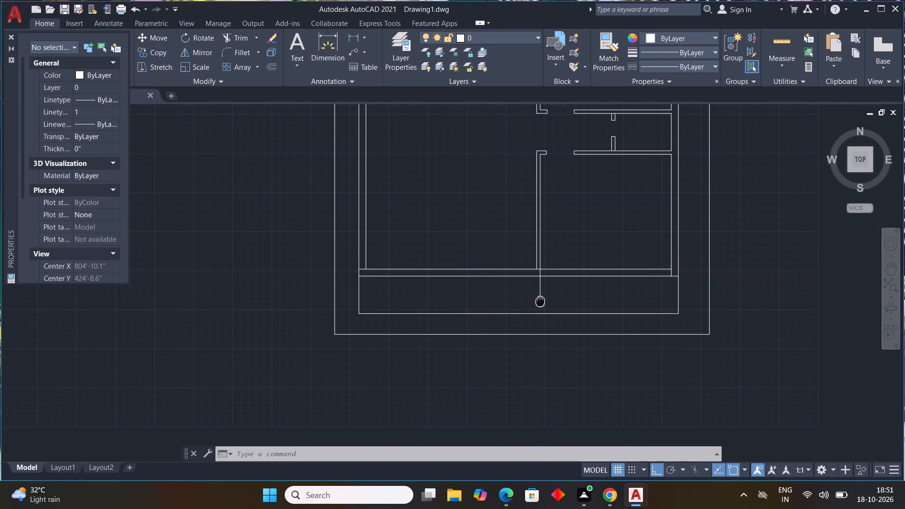
pyautogui.moveTo(540, 301); pyautogui.dragTo(540, 302, button='middle')
pyautogui.scroll(3, 547, 301)
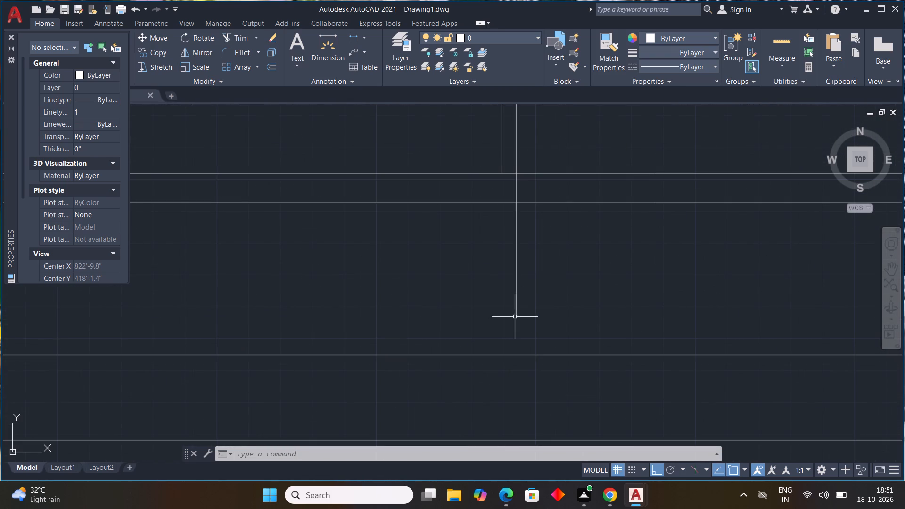
pyautogui.click(517, 315)
pyautogui.scroll(-3, 546, 331)
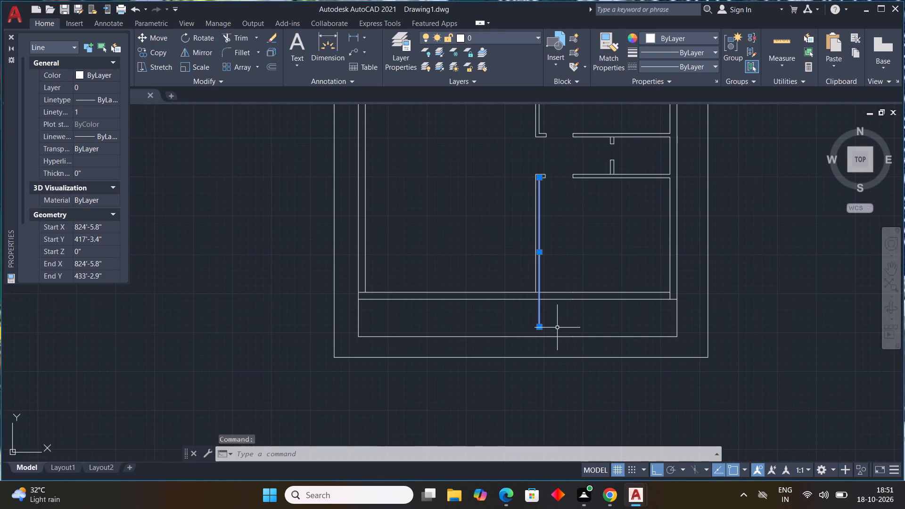
pyautogui.press('Escape')
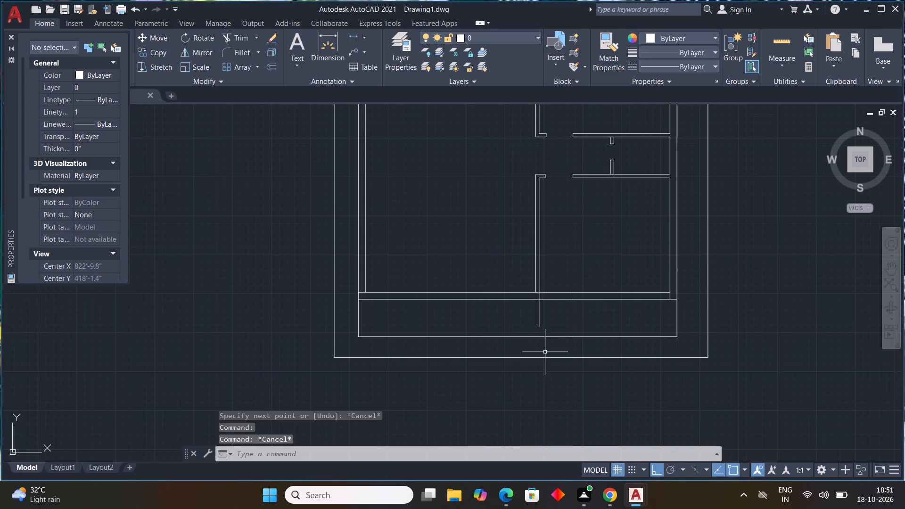
pyautogui.write('EX')
pyautogui.press('space')
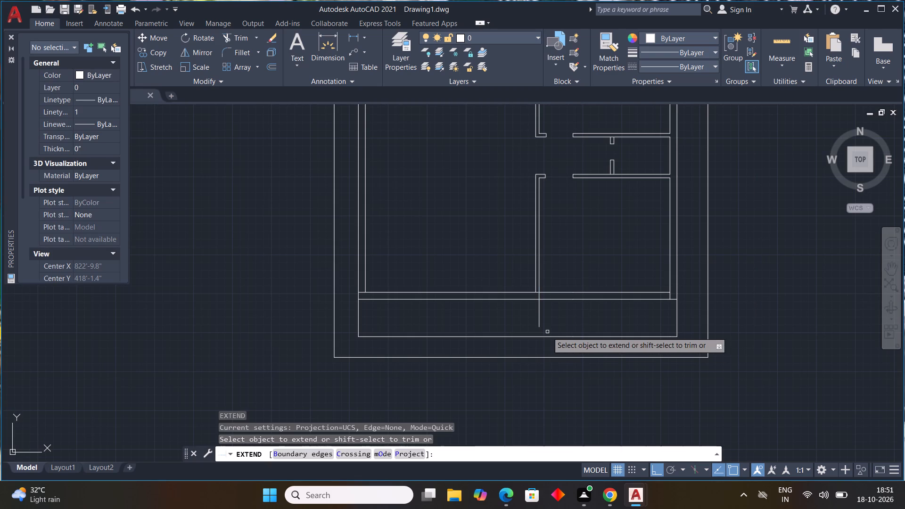
pyautogui.click(539, 320)
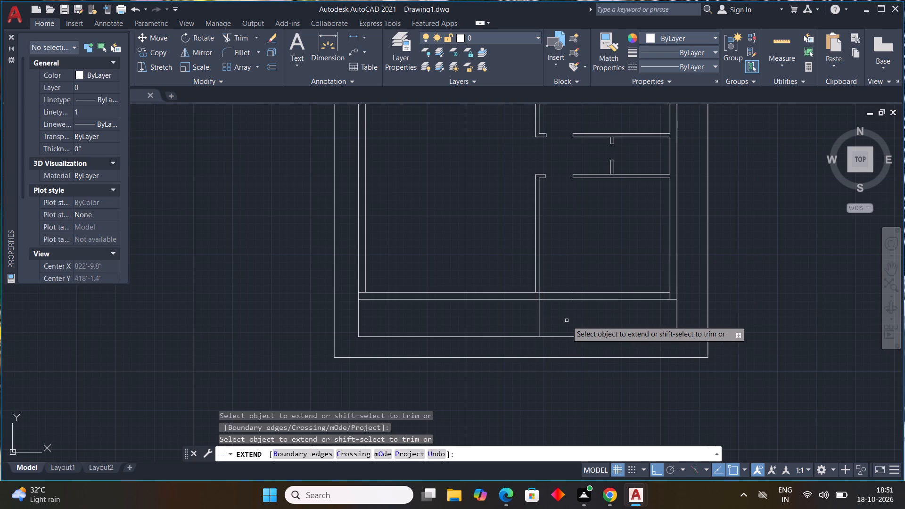
pyautogui.press('Escape')
pyautogui.press('Escape')
pyautogui.press('Escape')
pyautogui.press('Escape')
pyautogui.press('Escape')
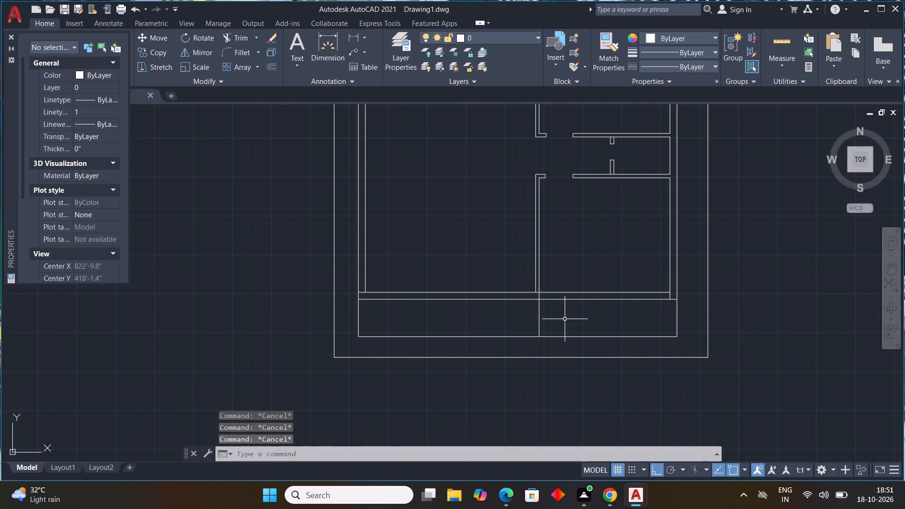
# Offset the extended partition line 9" to the left.
pyautogui.write('OFF 9"')
pyautogui.press('Return')
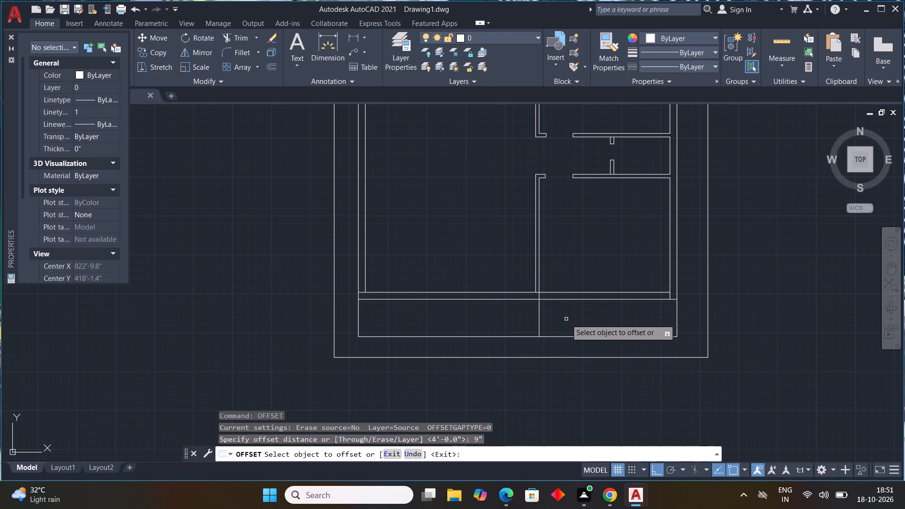
pyautogui.click(538, 321)
pyautogui.click(522, 317)
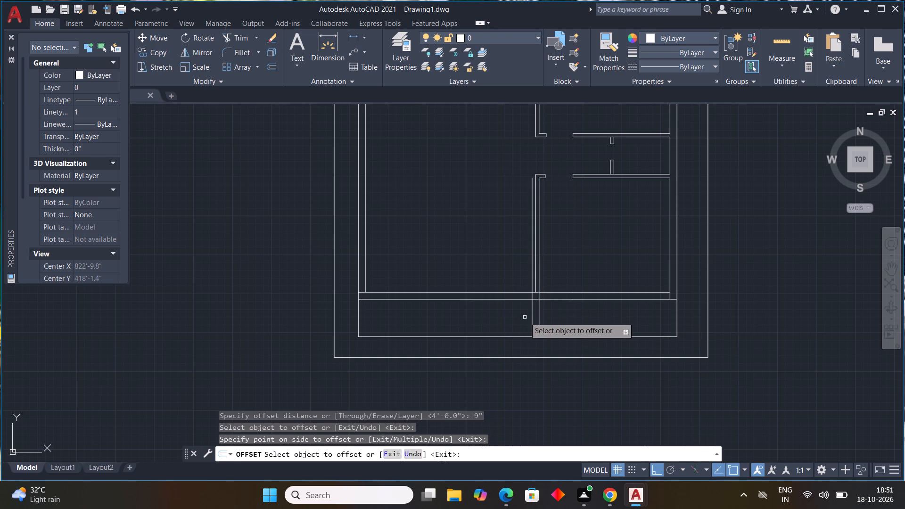
pyautogui.press('Escape')
pyautogui.press('Escape')
pyautogui.press('Escape')
pyautogui.press('Escape')
pyautogui.press('Escape')
# Trim the 9" offset line above the bottom wall, and trim both divider lines between the bottom wall's two faces.
pyautogui.write('TR')
pyautogui.press('space')
pyautogui.scroll(3, 532, 278)
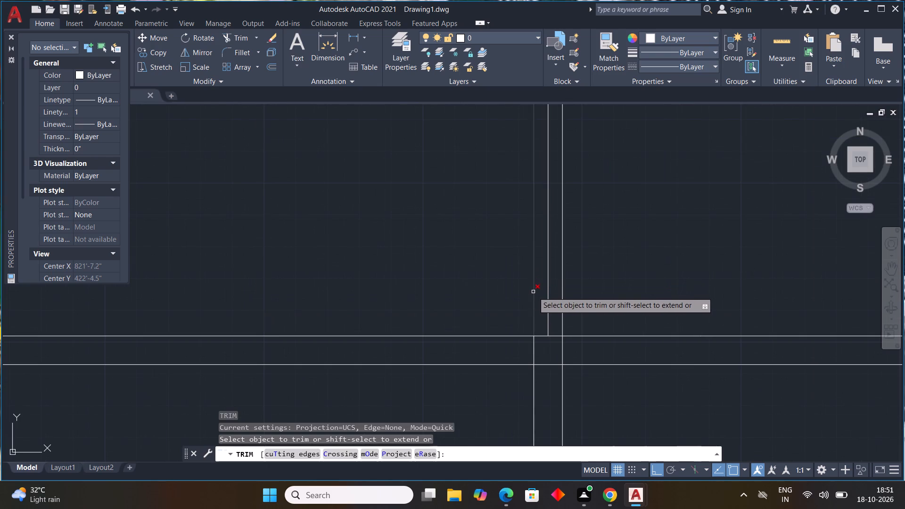
pyautogui.click(533, 292)
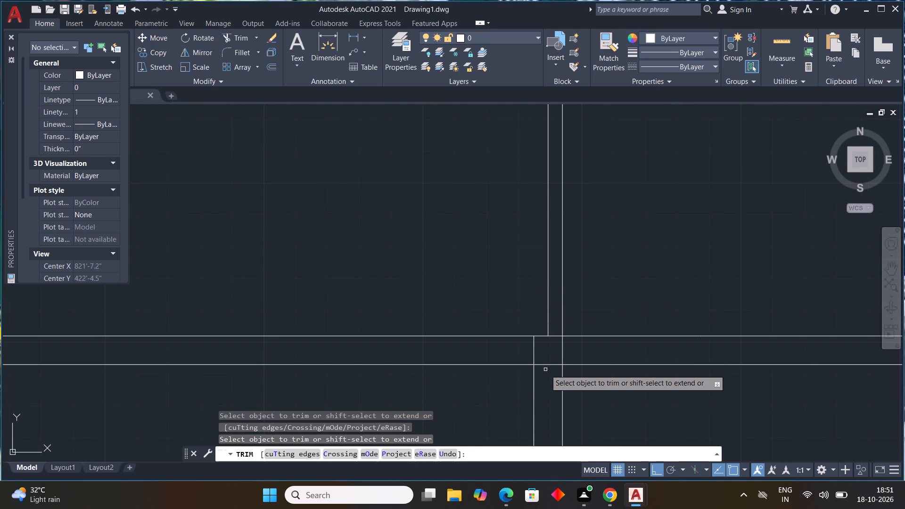
pyautogui.moveTo(530, 354); pyautogui.dragTo(587, 358)
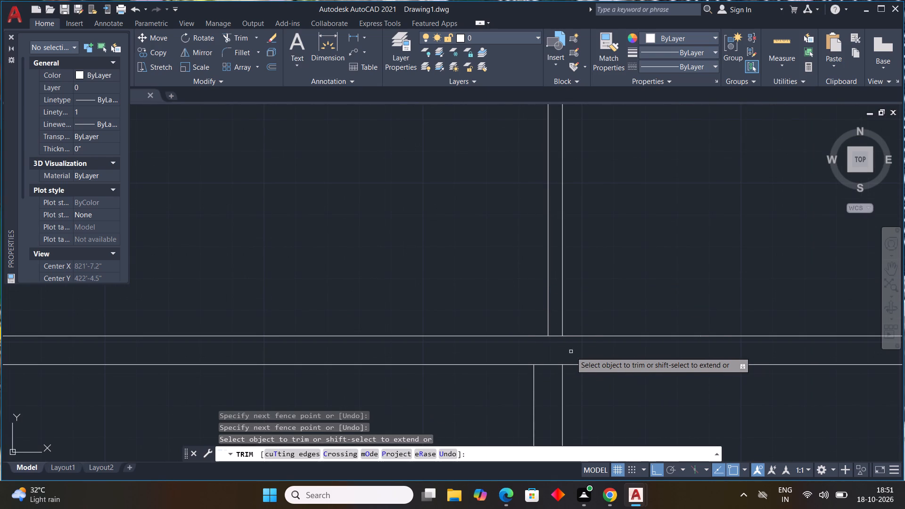
pyautogui.scroll(-1, 695, 146)
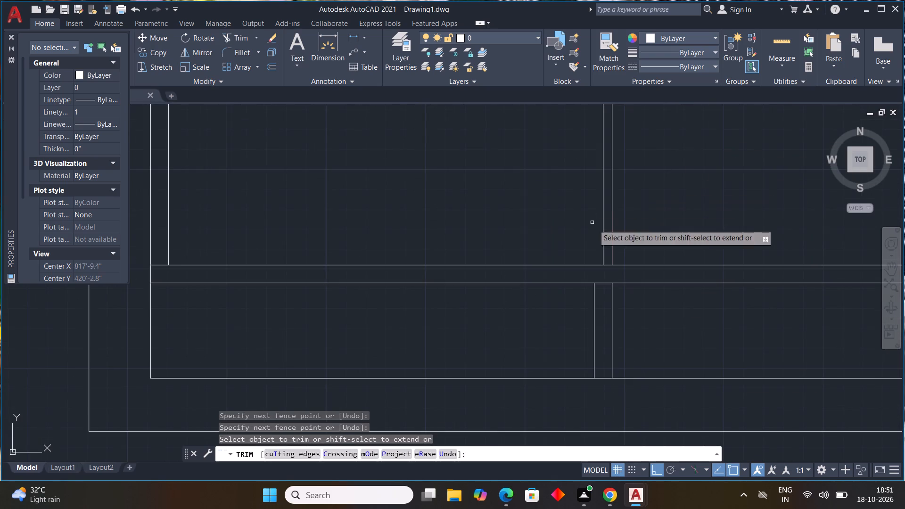
pyautogui.scroll(-2, 644, 223)
pyautogui.moveTo(685, 217); pyautogui.dragTo(661, 264, button='middle')
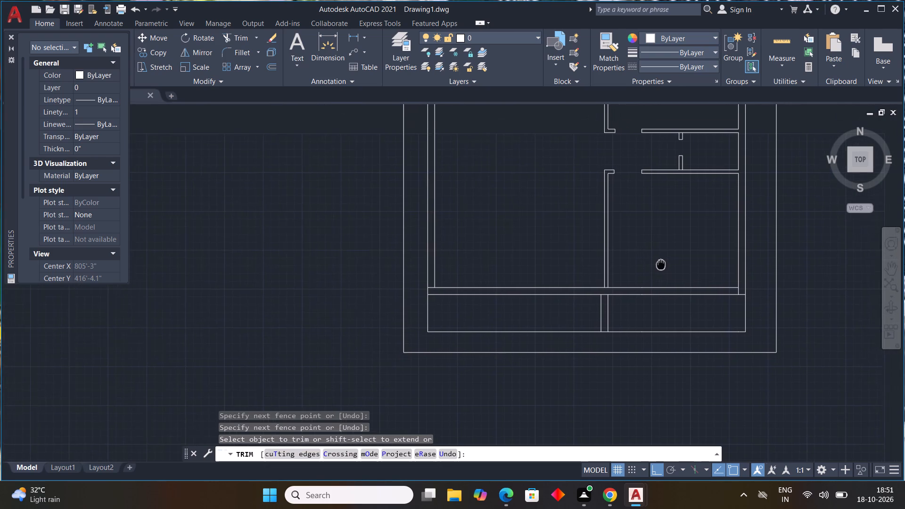
pyautogui.moveTo(661, 264); pyautogui.dragTo(613, 272, button='middle')
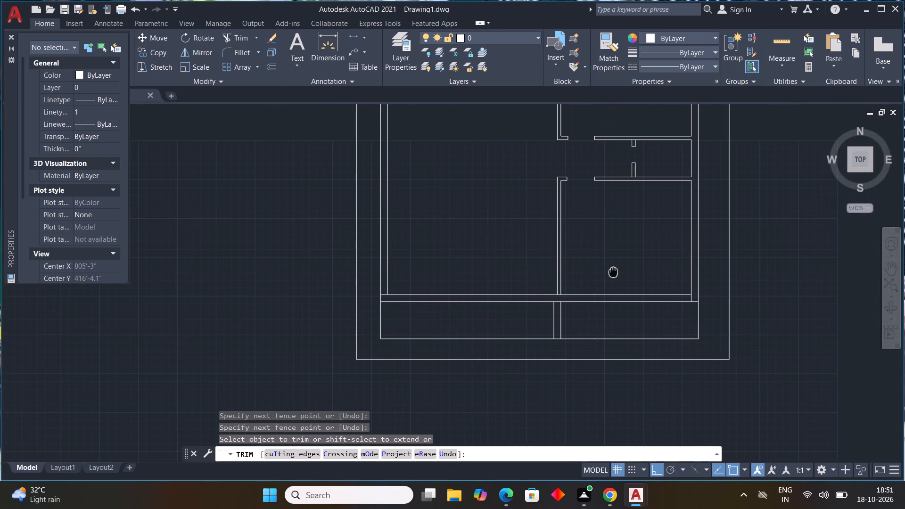
pyautogui.moveTo(613, 272); pyautogui.dragTo(613, 271, button='middle')
pyautogui.press('Escape')
pyautogui.press('Escape')
# Draw a line from the right wall's top end beside the stair leftward, level with it, and down to the left wall's outer top corner.
pyautogui.scroll(-2, 632, 249)
pyautogui.moveTo(632, 250); pyautogui.dragTo(632, 278, button='middle')
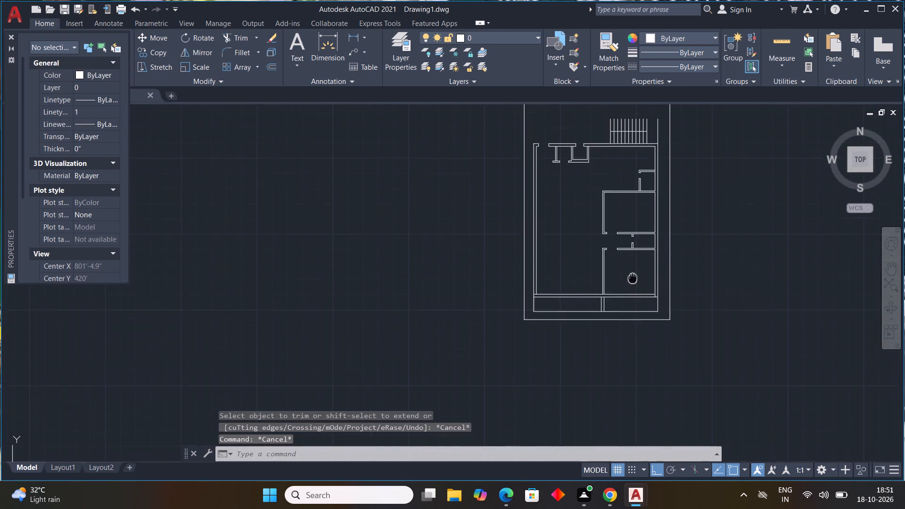
pyautogui.moveTo(632, 278); pyautogui.dragTo(617, 320, button='middle')
pyautogui.scroll(2, 644, 153)
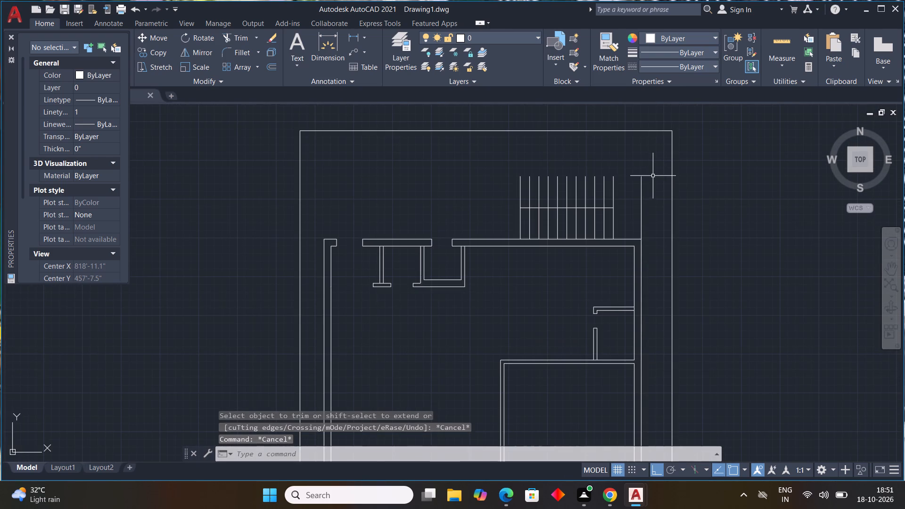
pyautogui.write('L')
pyautogui.press('space')
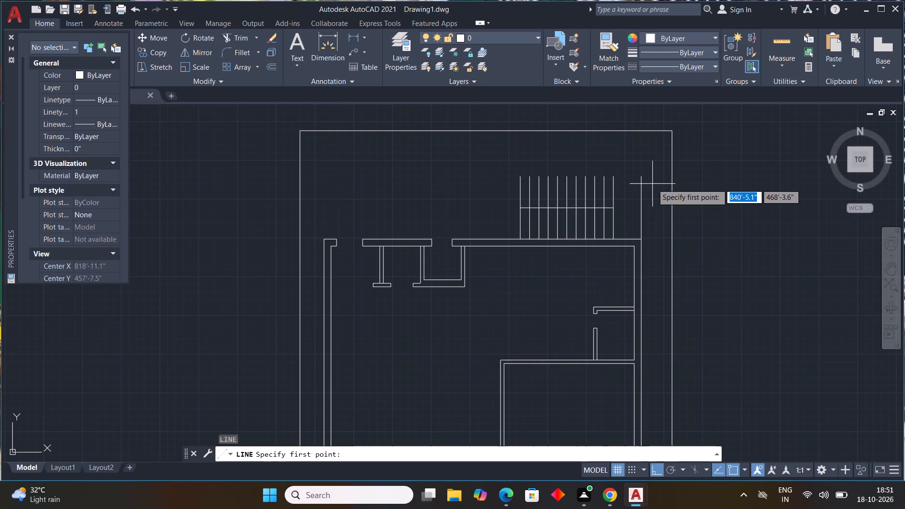
pyautogui.scroll(-2, 652, 184)
pyautogui.scroll(3, 654, 183)
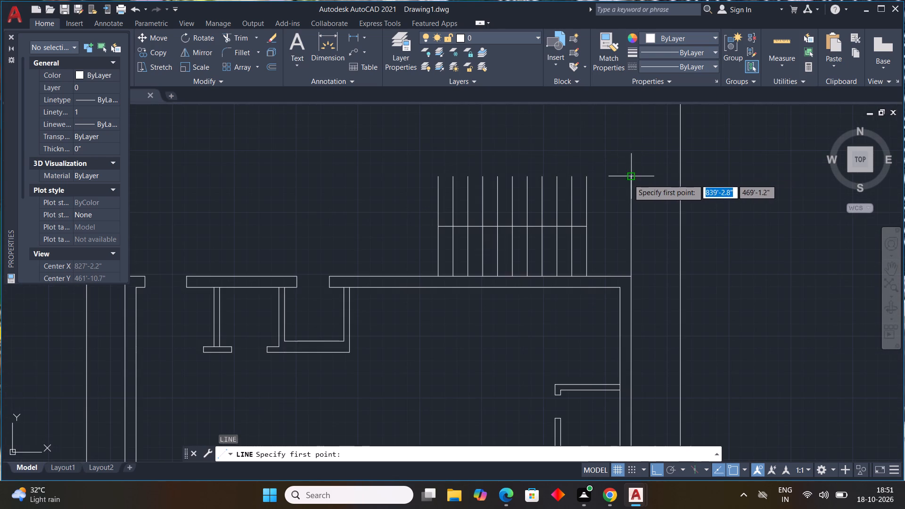
pyautogui.click(629, 178)
pyautogui.scroll(-1, 346, 175)
pyautogui.moveTo(346, 175); pyautogui.dragTo(589, 183, button='middle')
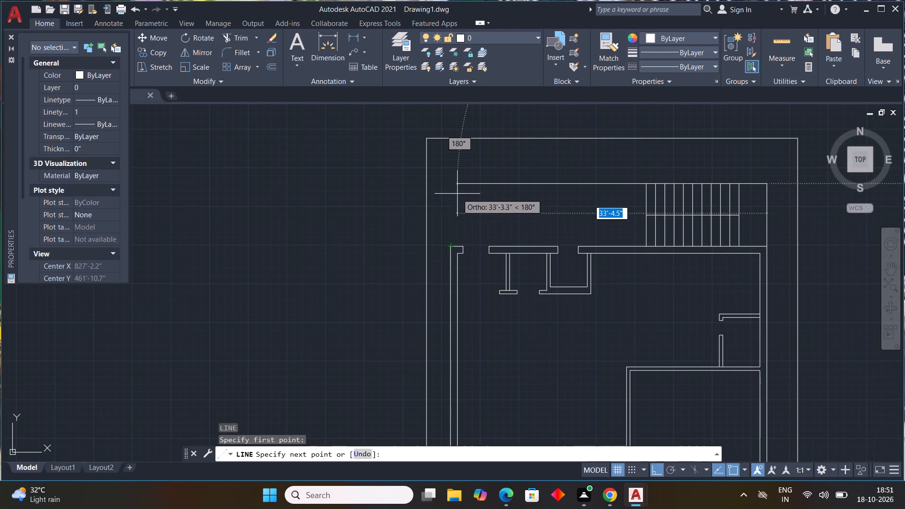
pyautogui.click(451, 187)
pyautogui.click(451, 247)
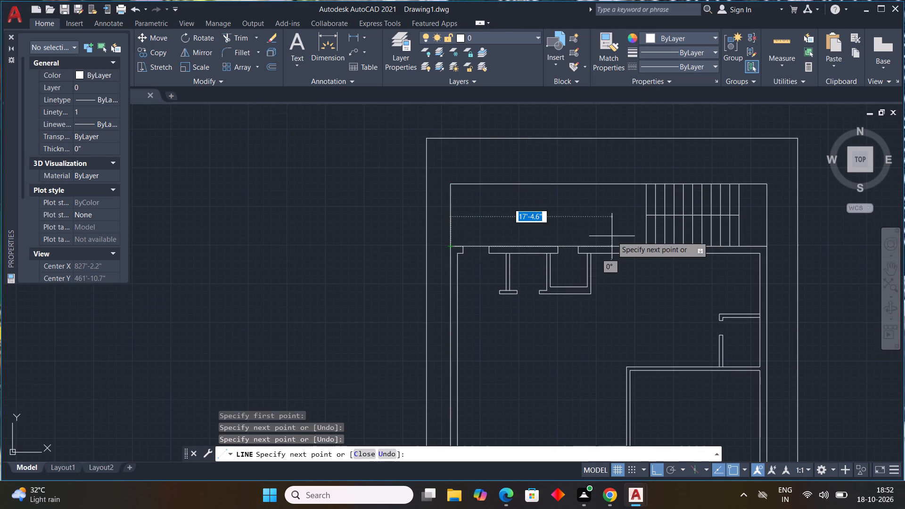
pyautogui.press('Escape')
# Offset the left line of the lower vertical partition 4'0" to the left, into the large room.
pyautogui.scroll(-2, 611, 235)
pyautogui.moveTo(644, 291); pyautogui.dragTo(620, 201, button='middle')
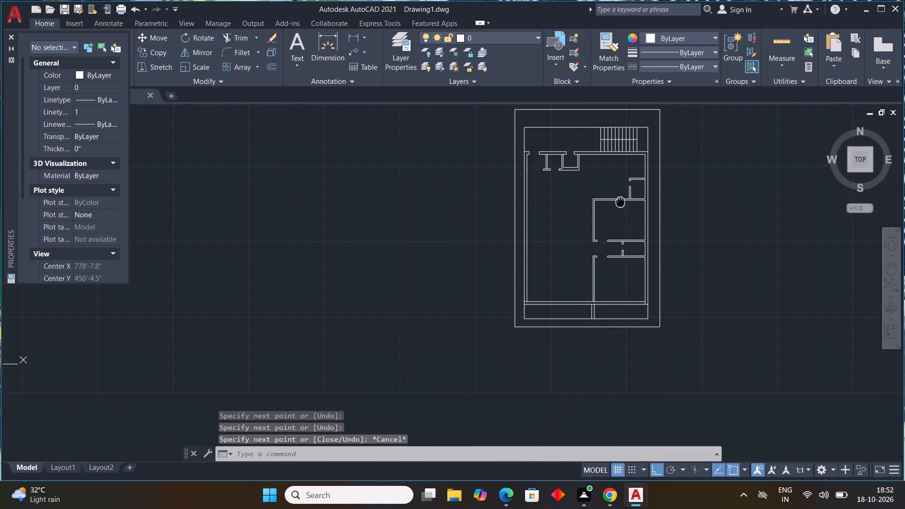
pyautogui.moveTo(620, 201); pyautogui.dragTo(620, 201, button='middle')
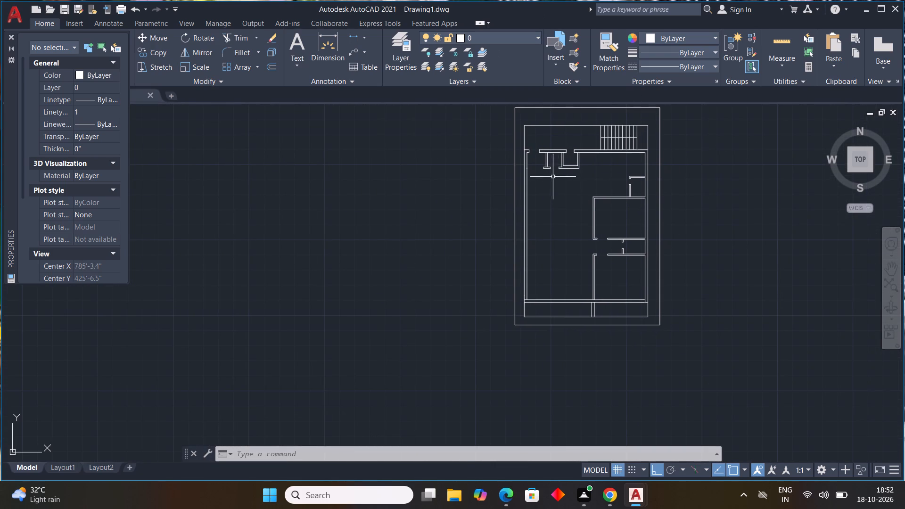
pyautogui.scroll(2, 567, 143)
pyautogui.moveTo(566, 143); pyautogui.dragTo(496, 172, button='middle')
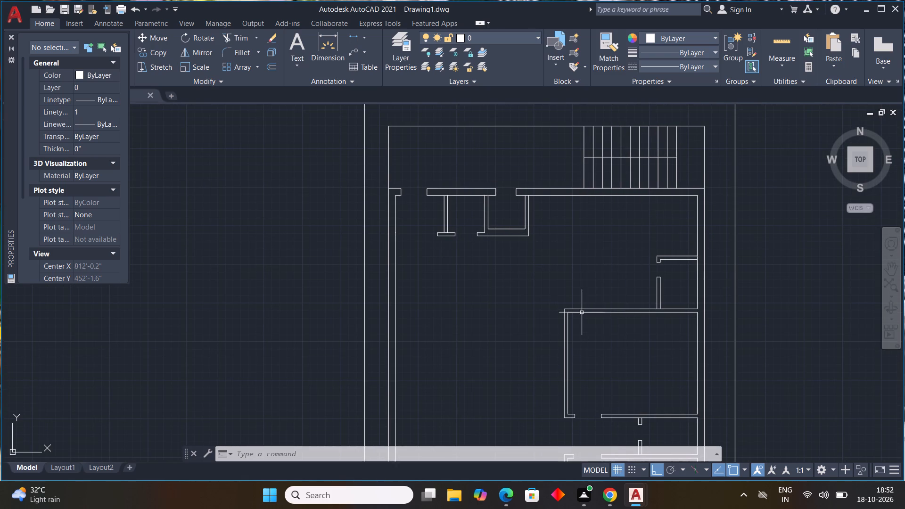
pyautogui.scroll(-1, 514, 265)
pyautogui.moveTo(510, 294); pyautogui.dragTo(515, 156, button='middle')
pyautogui.scroll(2, 553, 252)
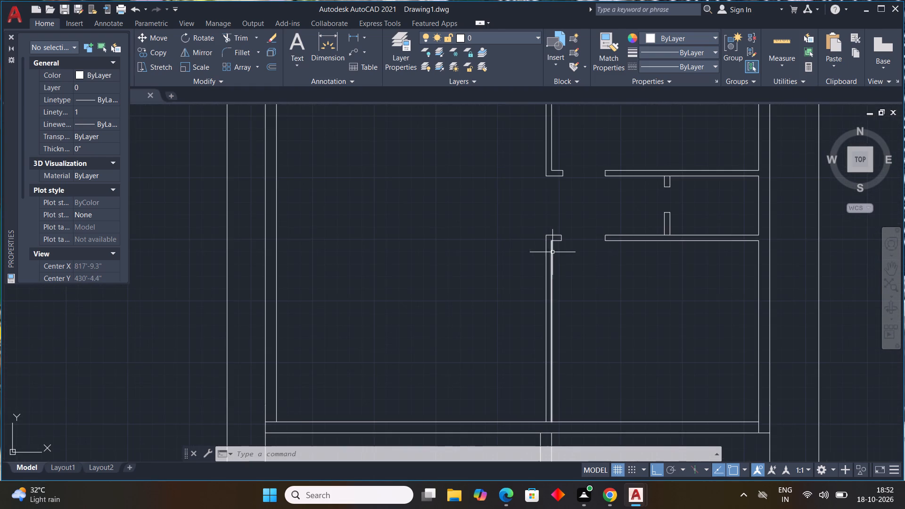
pyautogui.scroll(-1, 624, 274)
pyautogui.moveTo(624, 274); pyautogui.dragTo(626, 236, button='middle')
pyautogui.write('OF')
pyautogui.press('f')
pyautogui.press('space')
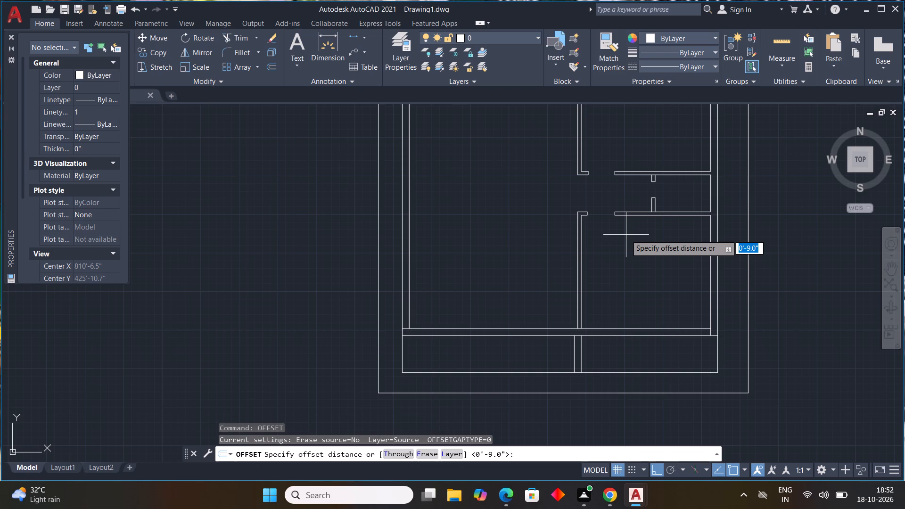
pyautogui.write('4\'0"')
pyautogui.press('Return')
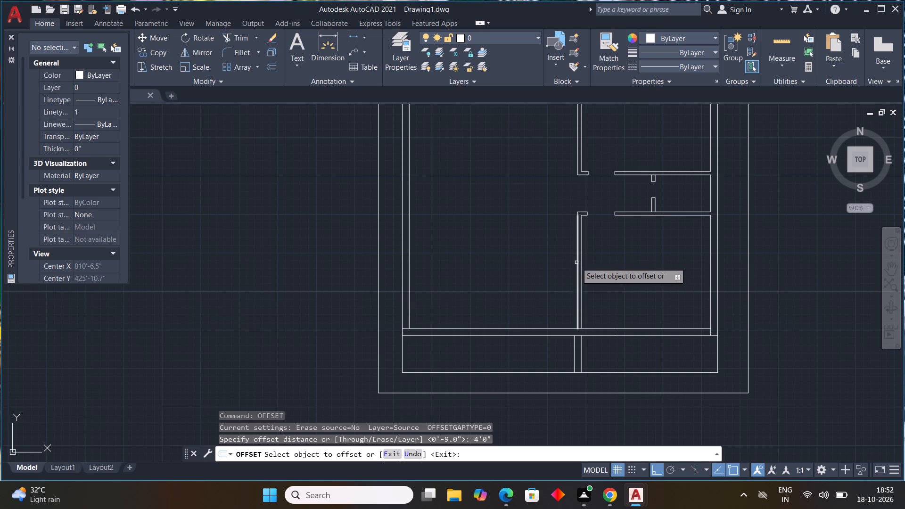
pyautogui.click(576, 263)
pyautogui.click(457, 264)
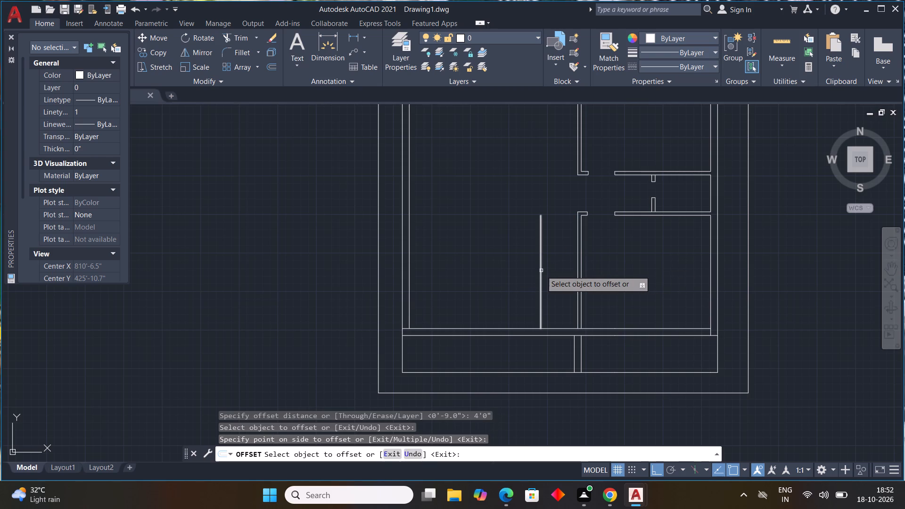
pyautogui.press('Escape')
# Offset the new vertical line 4.5" to the left to form a second partition.
pyautogui.press('space')
pyautogui.write('4.5"')
pyautogui.press('Return')
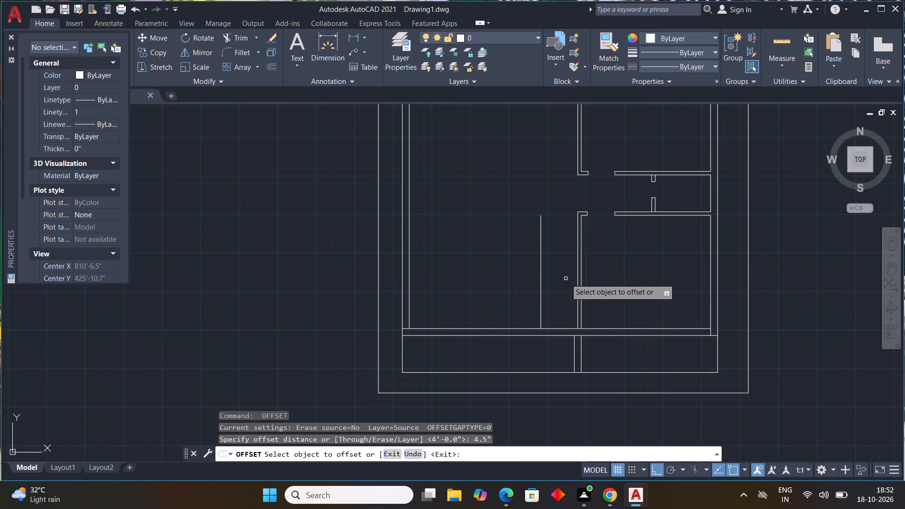
pyautogui.click(541, 274)
pyautogui.click(507, 272)
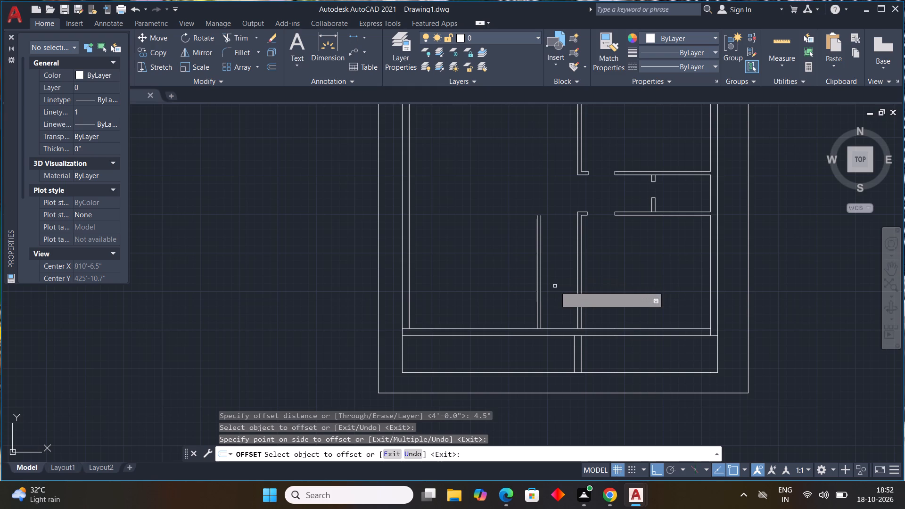
pyautogui.press('Escape')
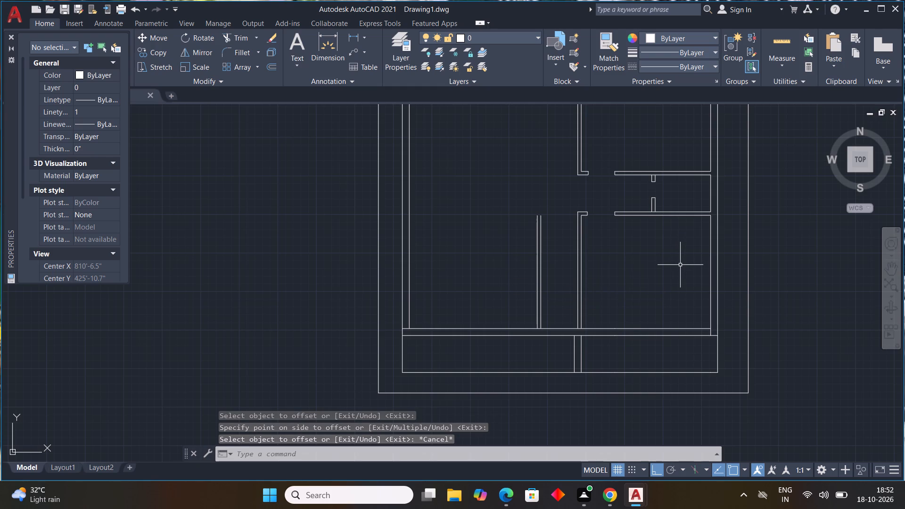
# Extend the lower line of the short wall stub atop the lower vertical partition leftward to the second vertical partition.
pyautogui.write('EX')
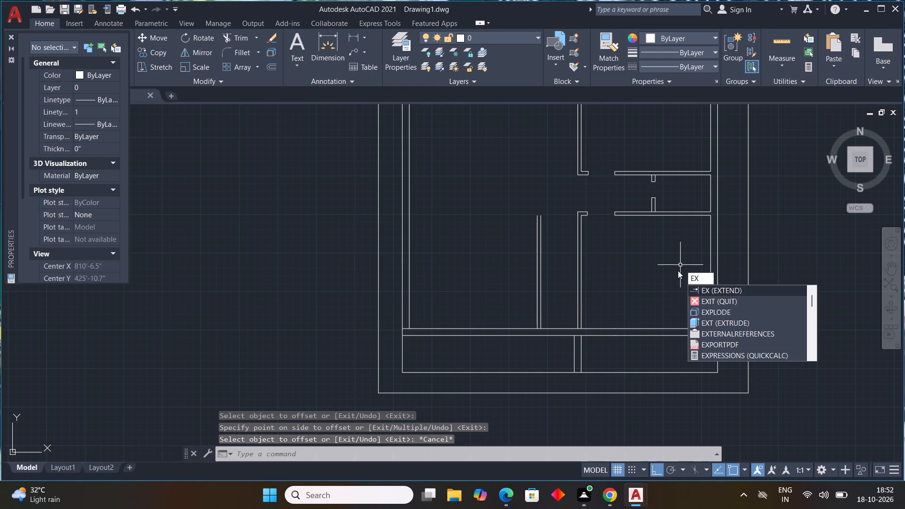
pyautogui.click(739, 288)
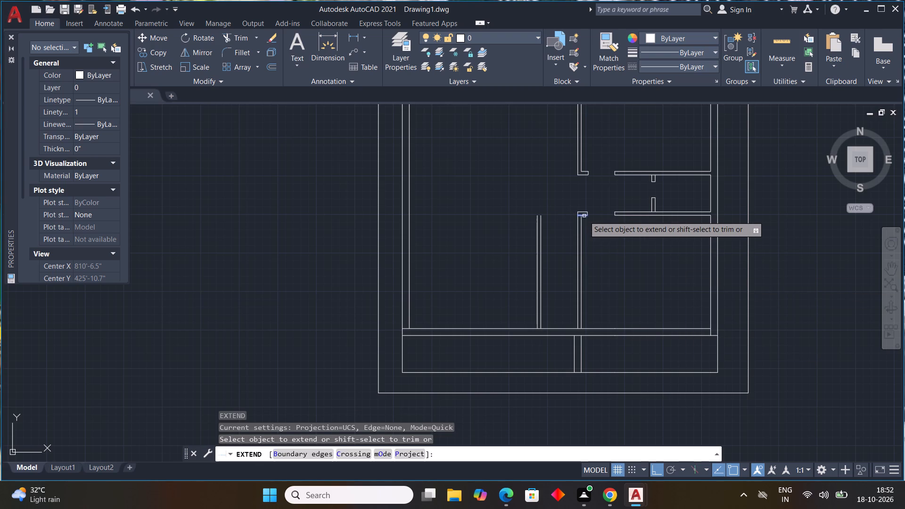
pyautogui.click(584, 216)
pyautogui.scroll(3, 583, 217)
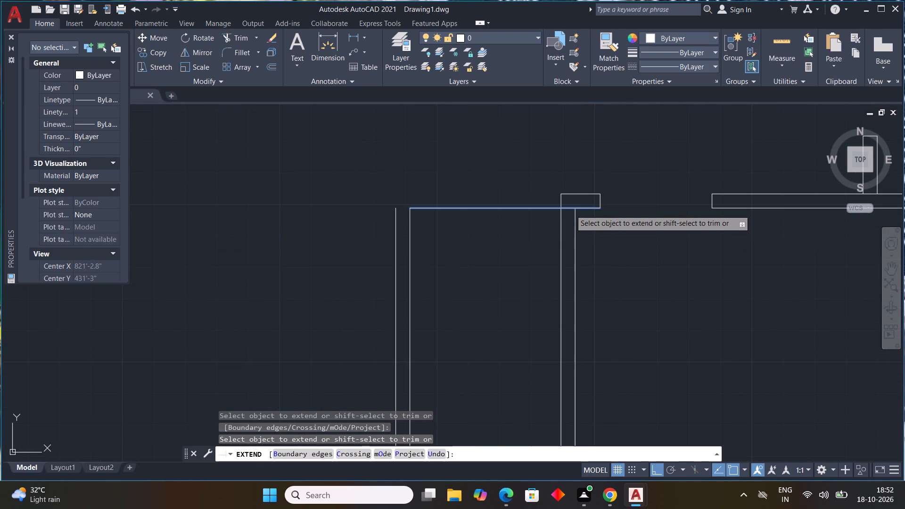
pyautogui.click(570, 210)
pyautogui.click(571, 191)
pyautogui.click(568, 196)
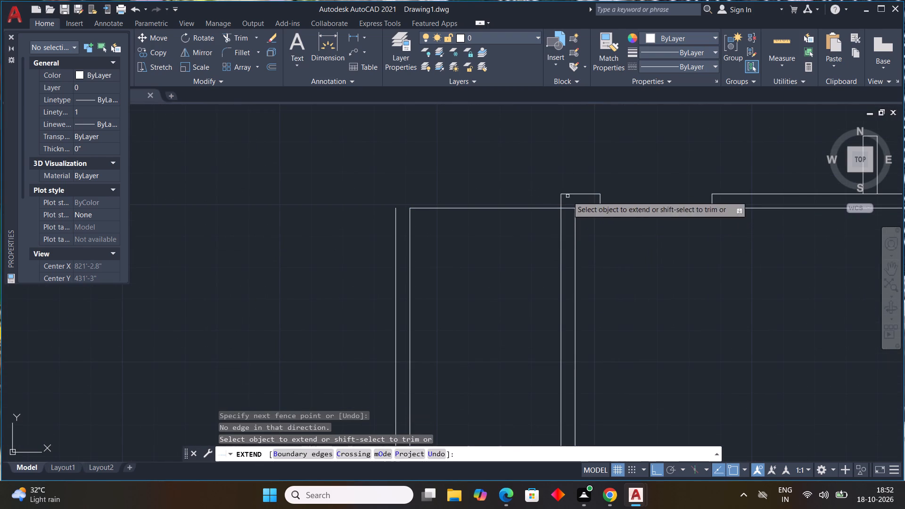
pyautogui.click(566, 194)
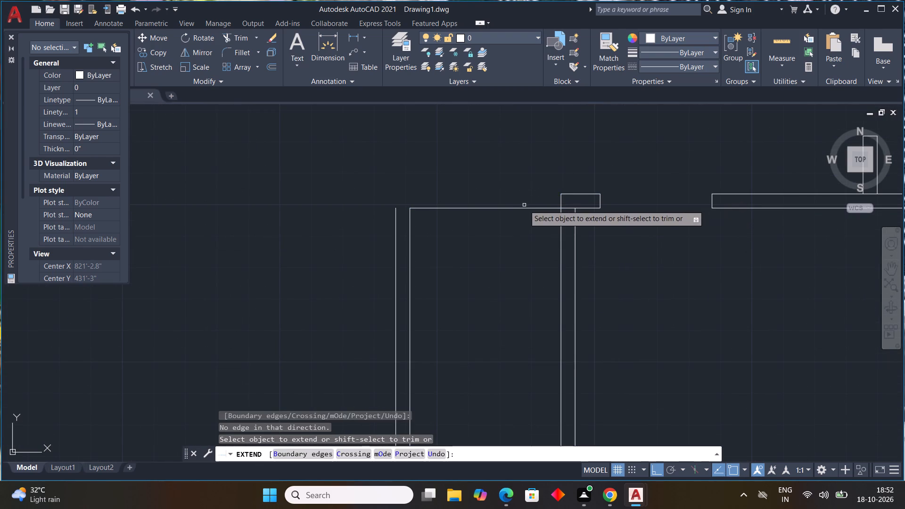
pyautogui.click(510, 210)
pyautogui.scroll(-3, 460, 209)
pyautogui.scroll(2, 477, 215)
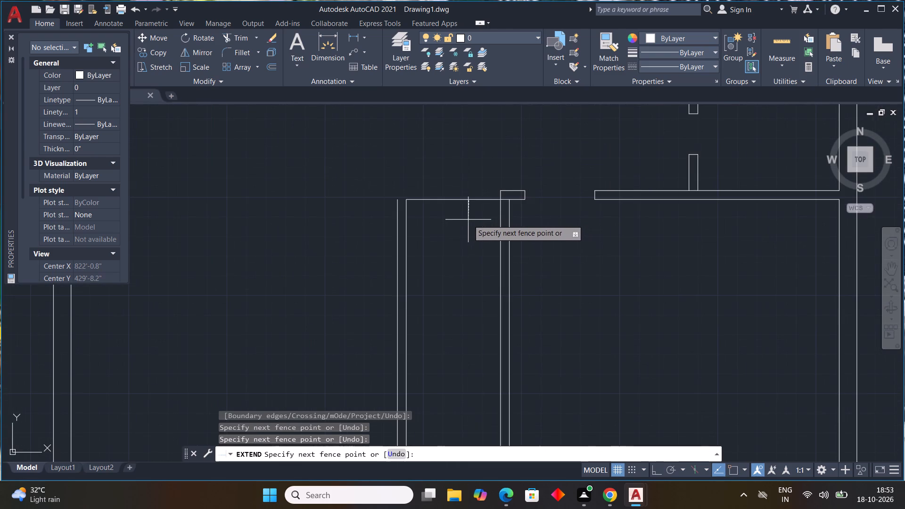
pyautogui.press('Escape')
# Extend the stub's upper line and the already lengthened lower line leftward to the left wall's inner face.
pyautogui.write('EX')
pyautogui.press('space')
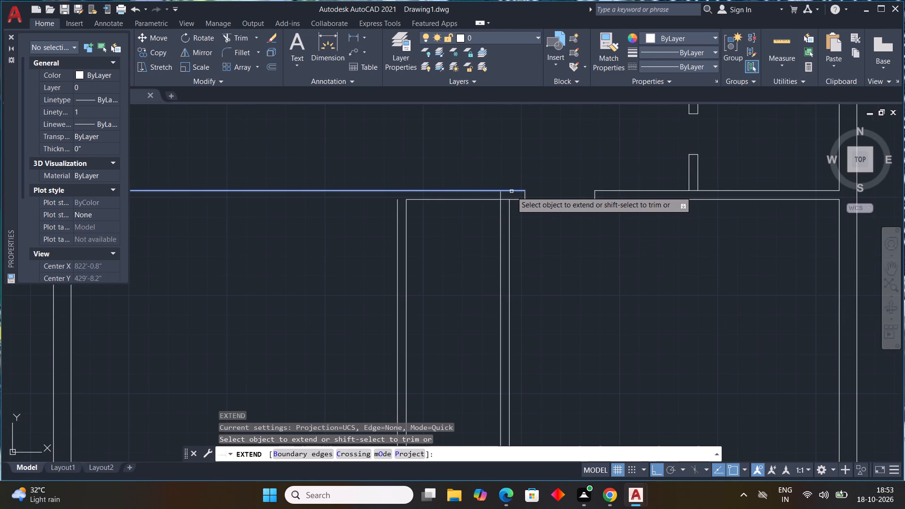
pyautogui.click(511, 191)
pyautogui.click(413, 201)
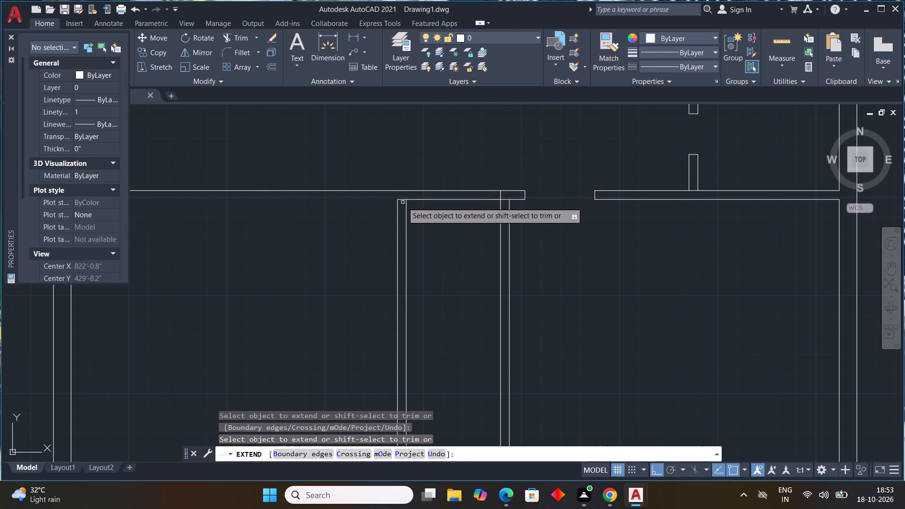
pyautogui.click(403, 200)
pyautogui.scroll(-2, 491, 250)
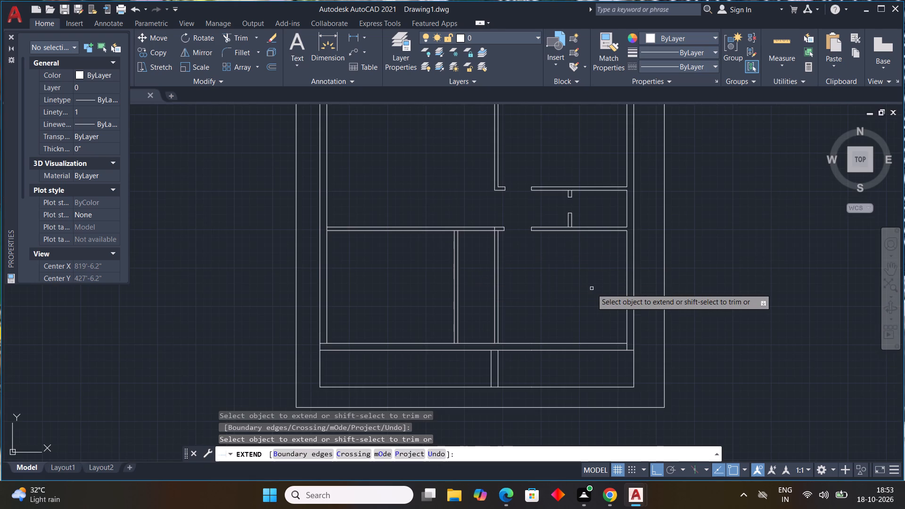
pyautogui.press('Escape')
pyautogui.press('Escape')
pyautogui.press('Escape')
pyautogui.press('Escape')
pyautogui.press('Escape')
pyautogui.press('Escape')
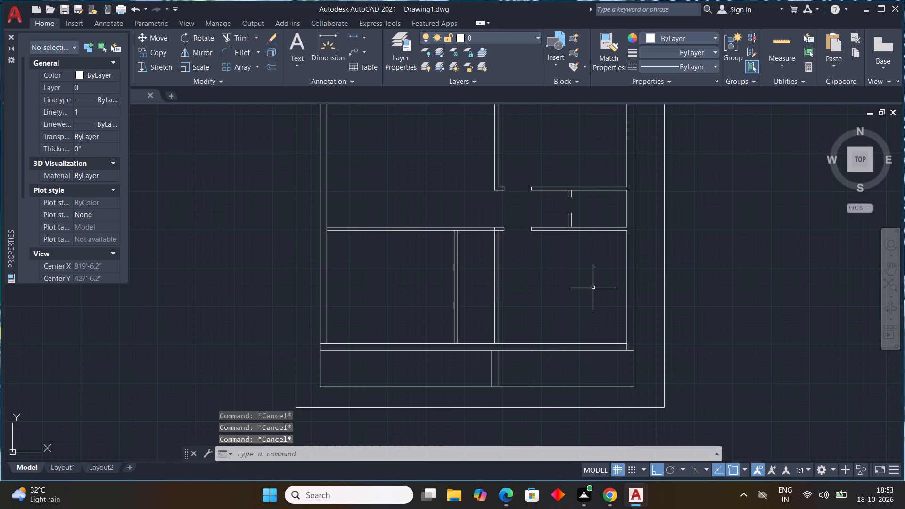
# With object snap off, offset the lower line of the new horizontal wall 3'7" downward into the lower room.
pyautogui.moveTo(567, 305); pyautogui.dragTo(647, 305, button='middle')
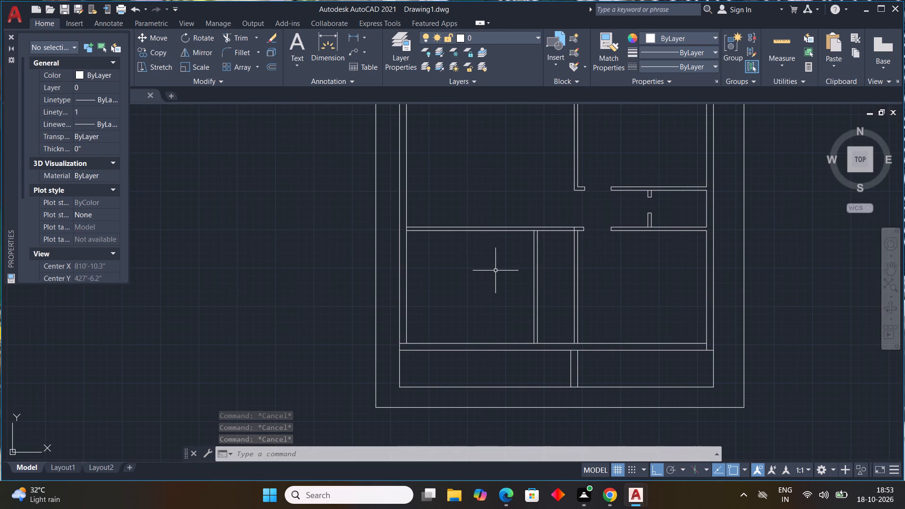
pyautogui.write('OFF')
pyautogui.press('space')
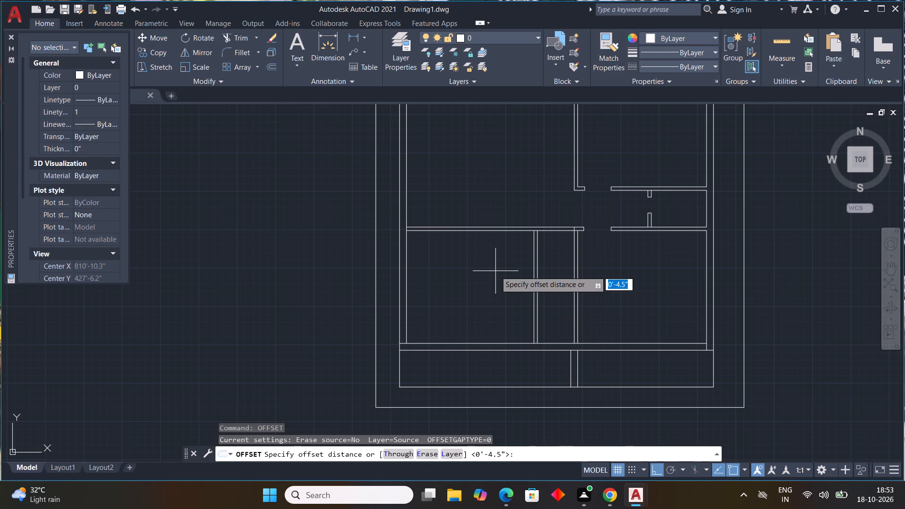
pyautogui.press('F3')
pyautogui.press('3')
pyautogui.write('\'7"')
pyautogui.press('Return')
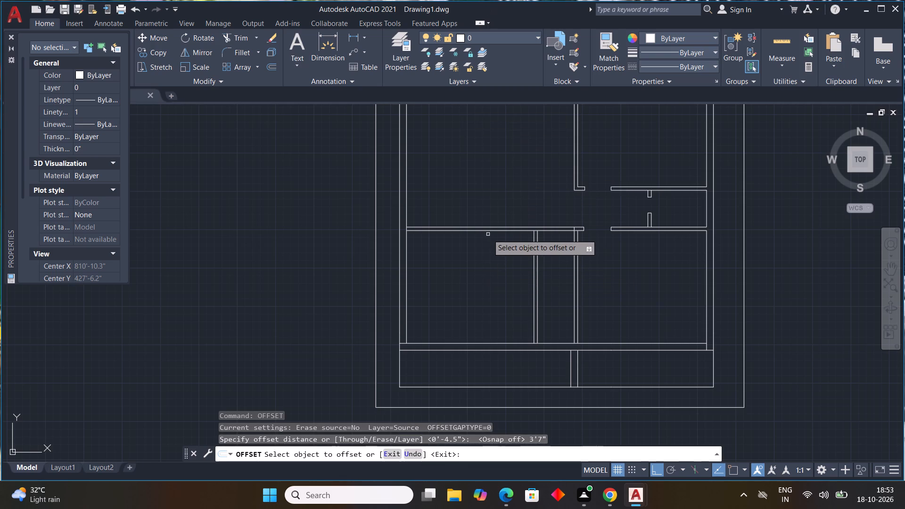
pyautogui.moveTo(488, 231); pyautogui.dragTo(489, 238)
pyautogui.click(495, 251)
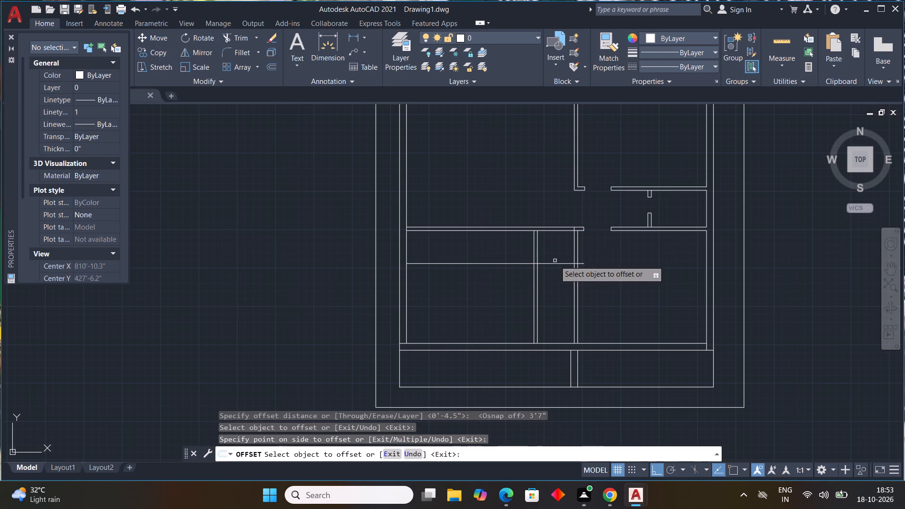
# Offset the new horizontal line 4.5" downward to give the second horizontal partition its thickness.
pyautogui.press('Escape')
pyautogui.press('space')
pyautogui.write('4.5"')
pyautogui.press('Return')
pyautogui.click(477, 263)
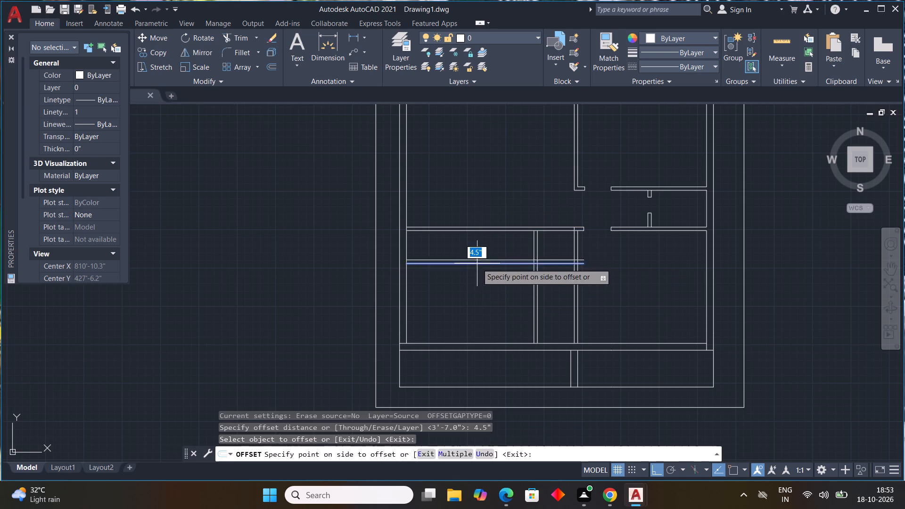
pyautogui.click(483, 286)
pyautogui.press('Escape')
# Trim away the new horizontal partition lines between the two vertical partitions and across the older vertical partition.
pyautogui.write('TRV')
pyautogui.press('Escape')
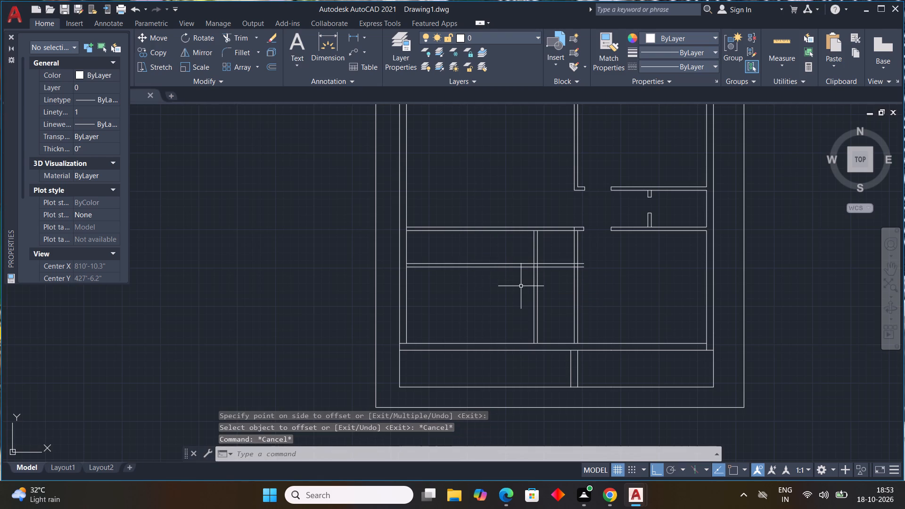
pyautogui.write('TR')
pyautogui.press('space')
pyautogui.moveTo(555, 260); pyautogui.dragTo(551, 286)
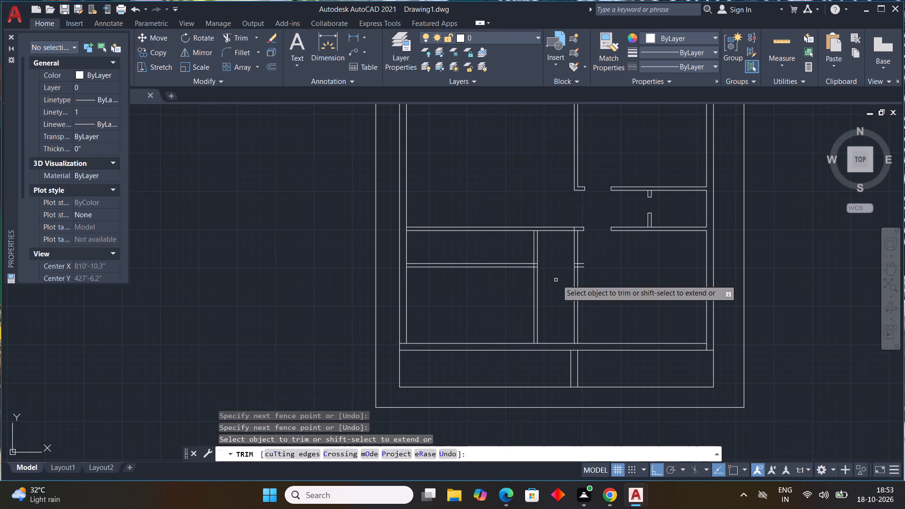
pyautogui.scroll(1, 580, 265)
pyautogui.moveTo(586, 260); pyautogui.dragTo(584, 275)
pyautogui.scroll(1, 577, 269)
pyautogui.moveTo(572, 254); pyautogui.dragTo(574, 274)
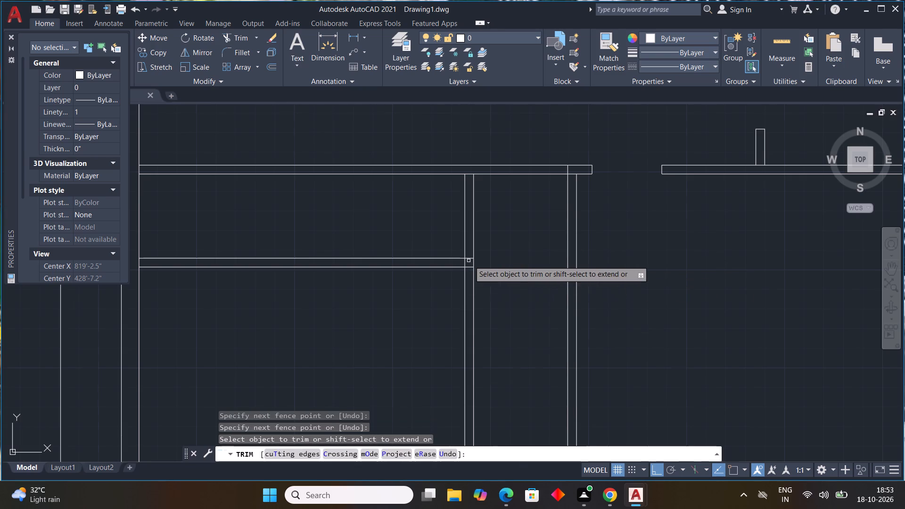
# Trim the upper horizontal line inside the second vertical partition and that partition's left line between the horizontal lines to open the junction.
pyautogui.scroll(3, 469, 261)
pyautogui.moveTo(471, 244); pyautogui.dragTo(471, 249)
pyautogui.moveTo(471, 249); pyautogui.dragTo(423, 262)
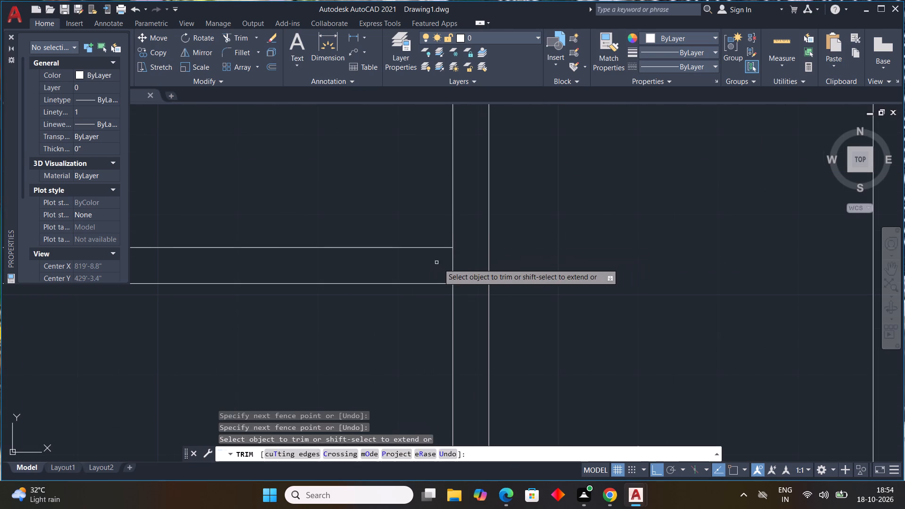
pyautogui.moveTo(460, 262); pyautogui.dragTo(424, 267)
pyautogui.scroll(-3, 573, 305)
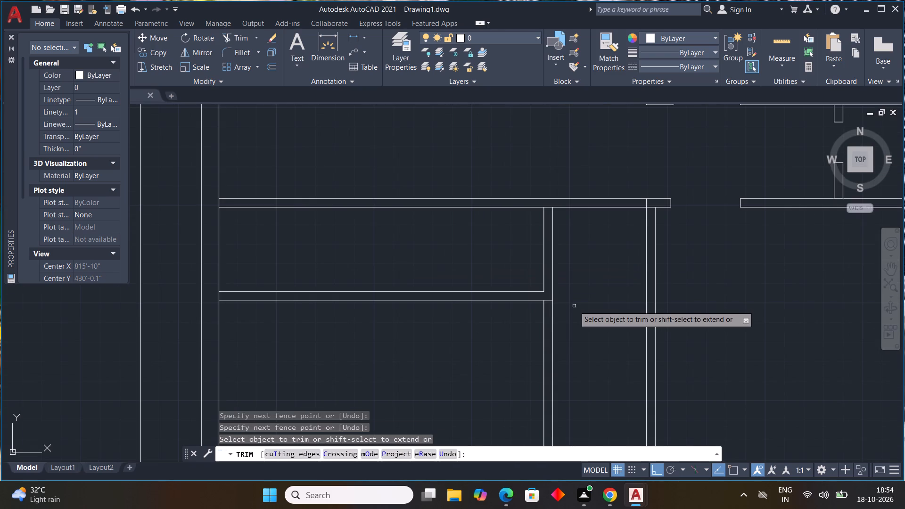
pyautogui.press('Escape')
pyautogui.press('Escape')
pyautogui.press('Escape')
pyautogui.press('Escape')
pyautogui.press('Escape')
# Offset the second vertical partition's left line 7'0" to the left, inside the narrow space between the two horizontal walls.
pyautogui.write('OFF')
pyautogui.press('space')
pyautogui.write("7'")
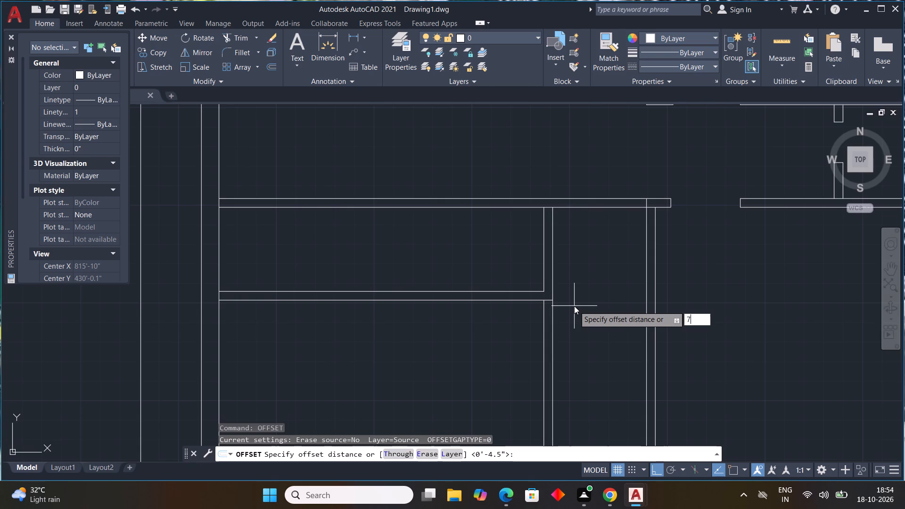
pyautogui.write('0"')
pyautogui.press('Return')
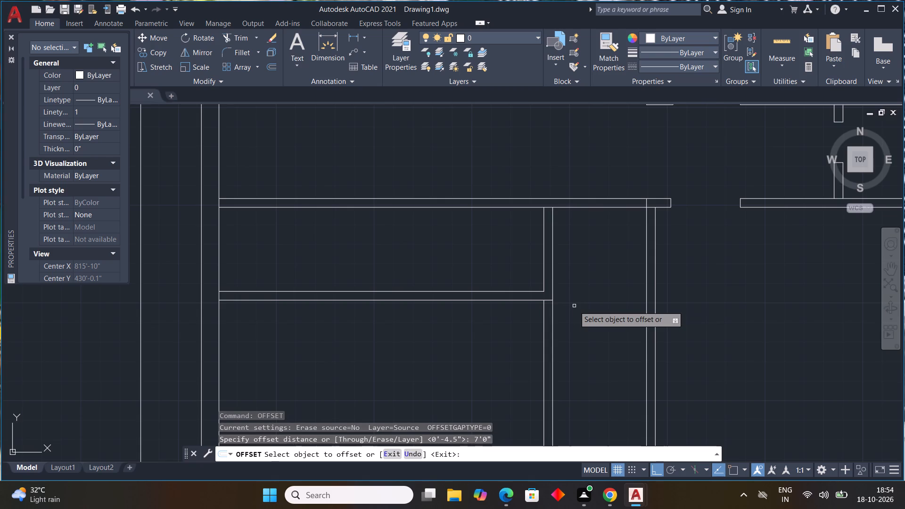
pyautogui.moveTo(543, 255); pyautogui.dragTo(489, 262)
pyautogui.click(404, 277)
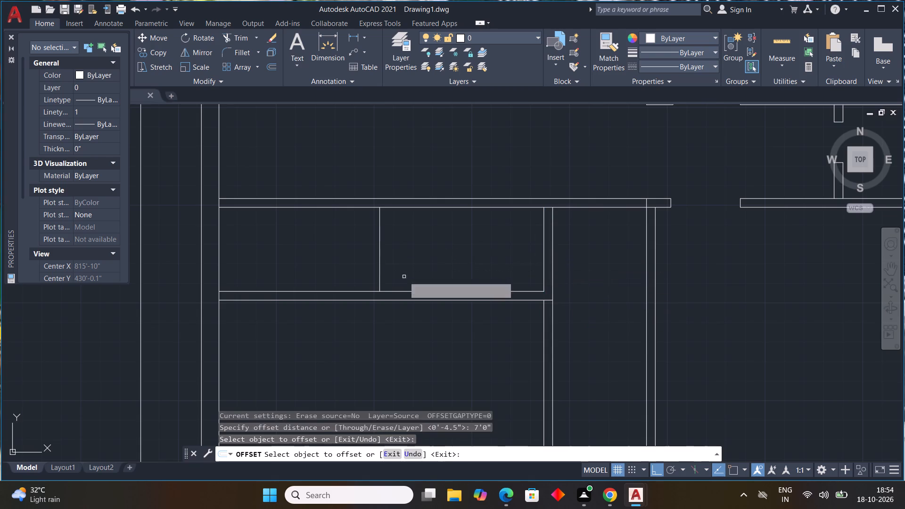
# Offset the new short vertical line 4.5" to the left to form a dividing partition.
pyautogui.press('Escape')
pyautogui.press('space')
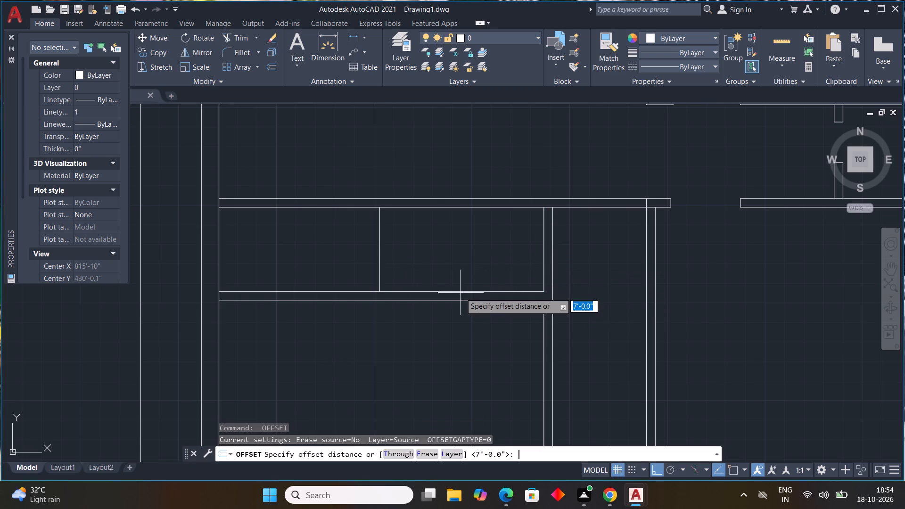
pyautogui.write('4.5"')
pyautogui.press('Return')
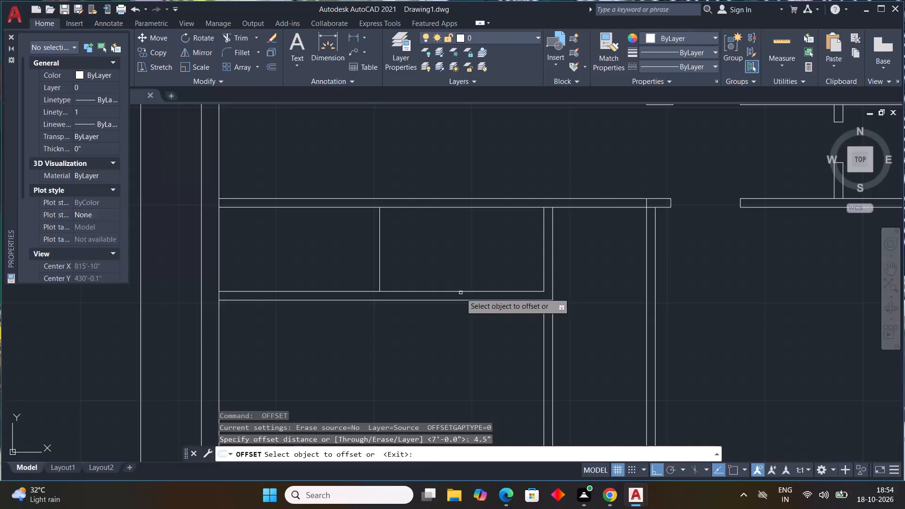
pyautogui.moveTo(379, 239); pyautogui.dragTo(355, 240)
pyautogui.click(342, 255)
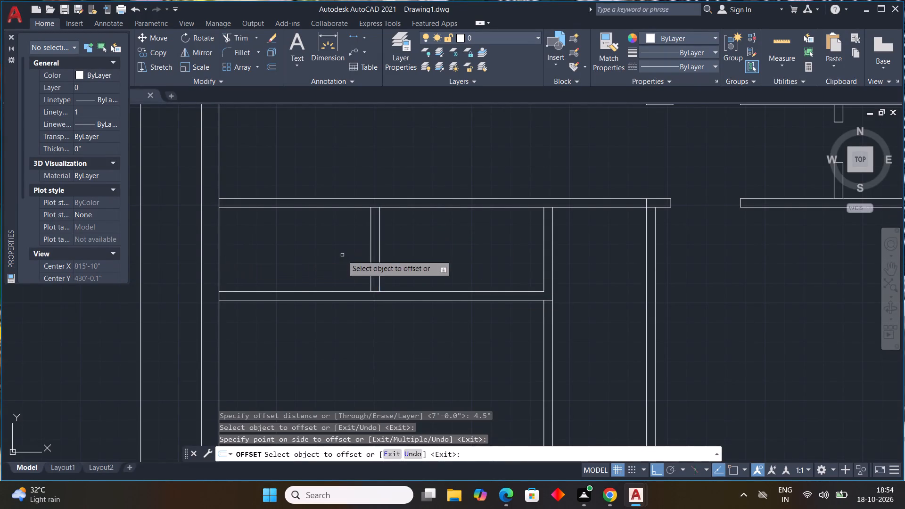
pyautogui.press('Escape')
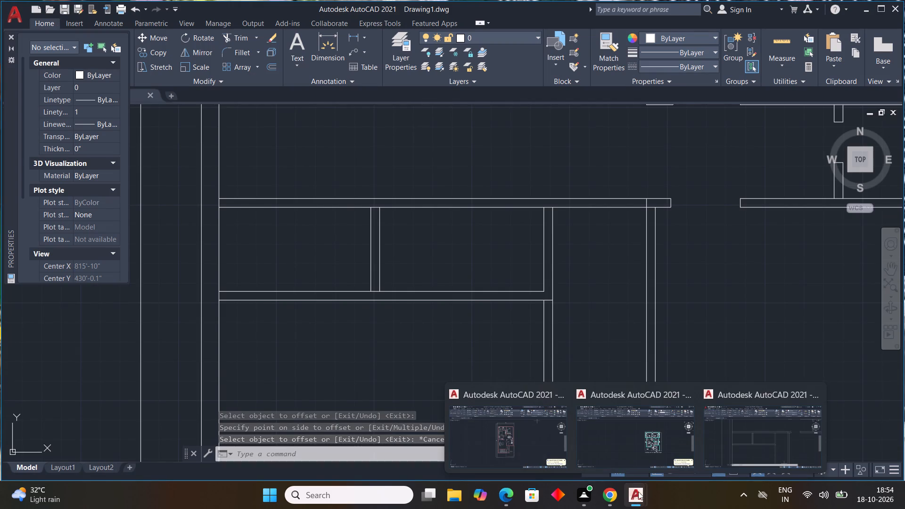
# Draw a short vertical line across the upper horizontal wall's thickness, close to the left wall's inner face.
pyautogui.click(740, 450)
pyautogui.scroll(-4, 629, 339)
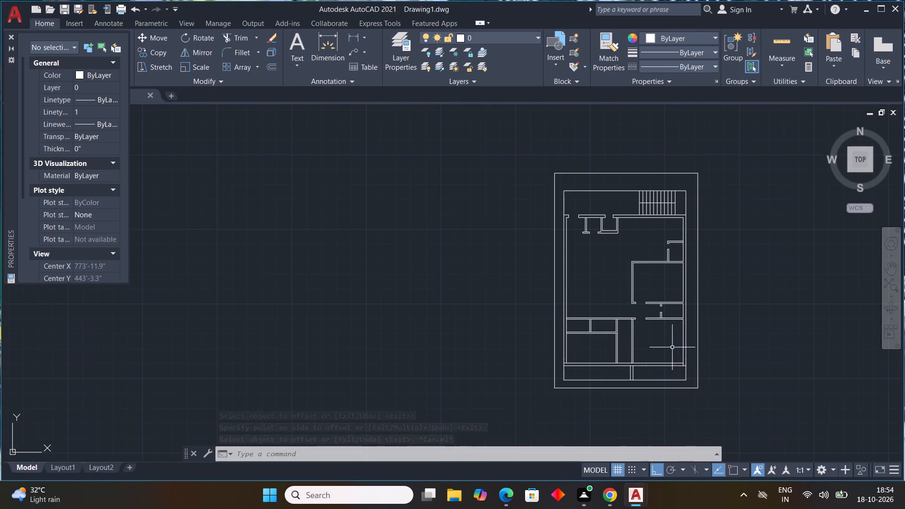
pyautogui.moveTo(674, 342); pyautogui.dragTo(656, 306, button='middle')
pyautogui.scroll(3, 572, 291)
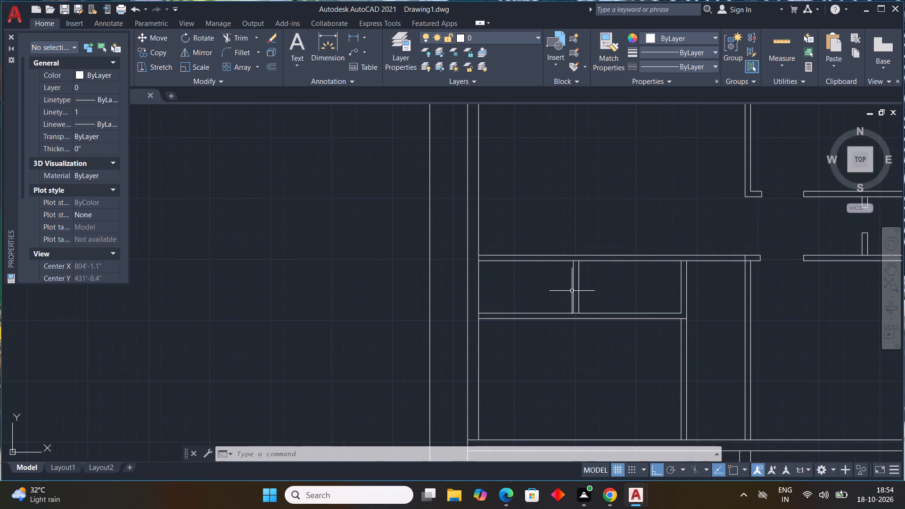
pyautogui.press('l')
pyautogui.press('space')
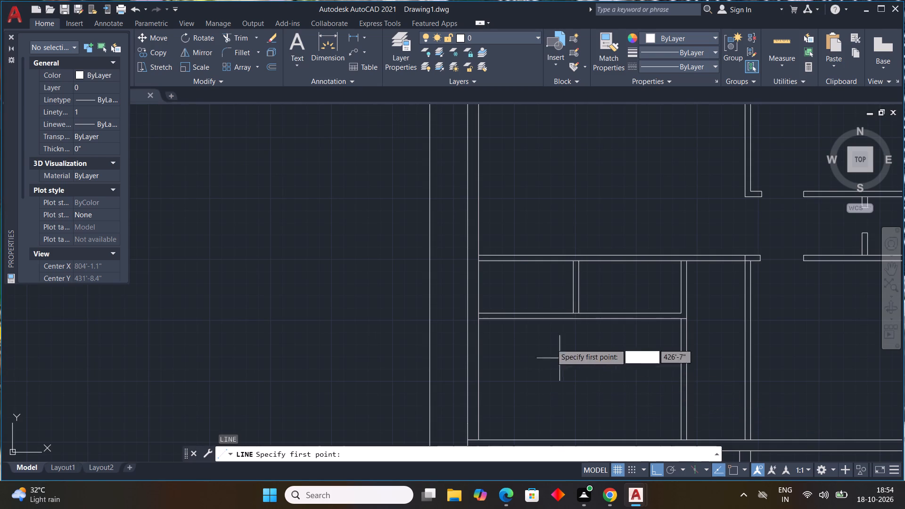
pyautogui.scroll(2, 543, 281)
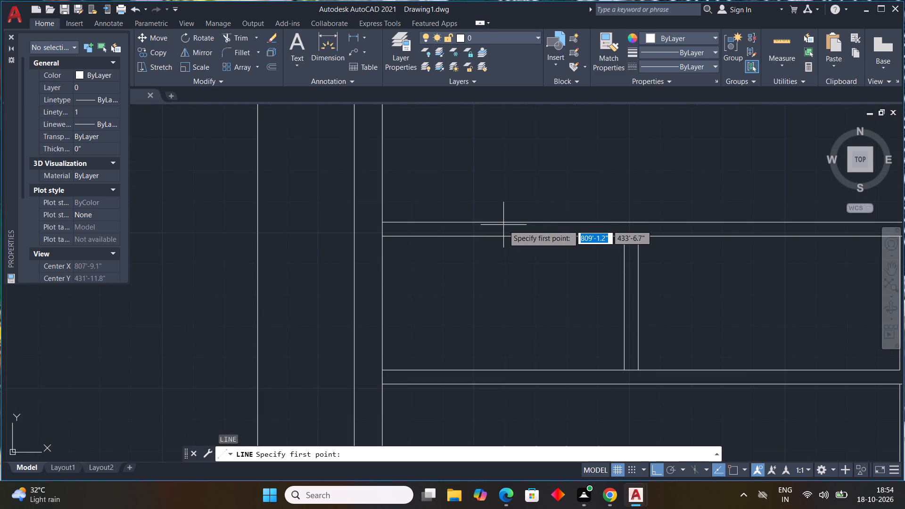
pyautogui.click(410, 223)
pyautogui.click(411, 236)
pyautogui.press('Escape')
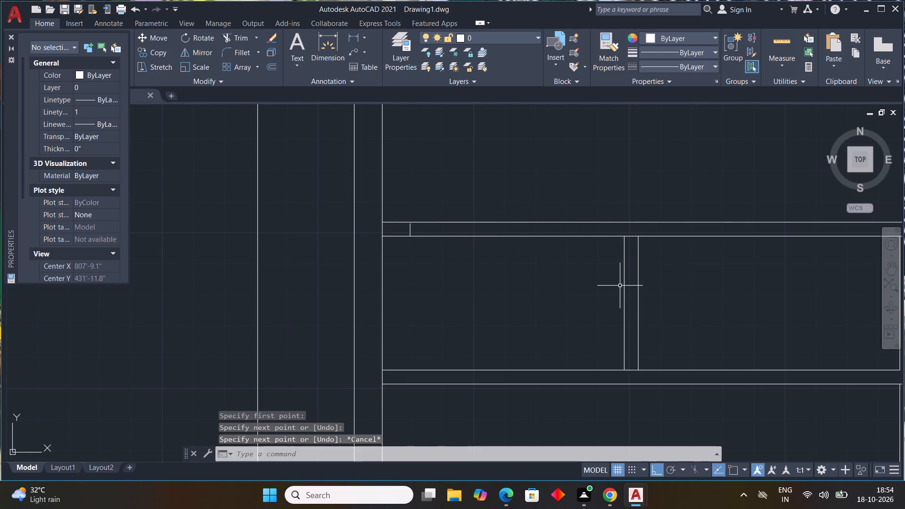
# Draw a second short vertical line across the upper horizontal wall, right of the first, to mark the door opening's other side.
pyautogui.press('space')
pyautogui.scroll(1, 472, 234)
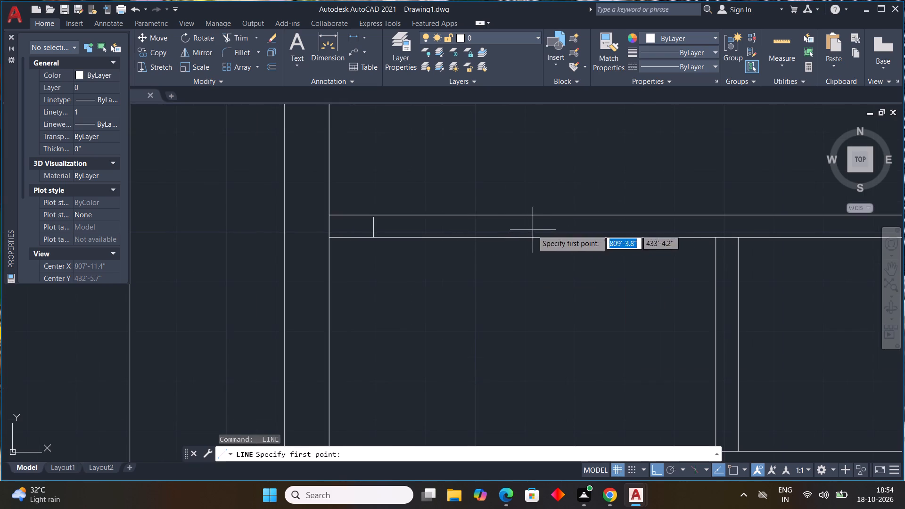
pyautogui.click(485, 216)
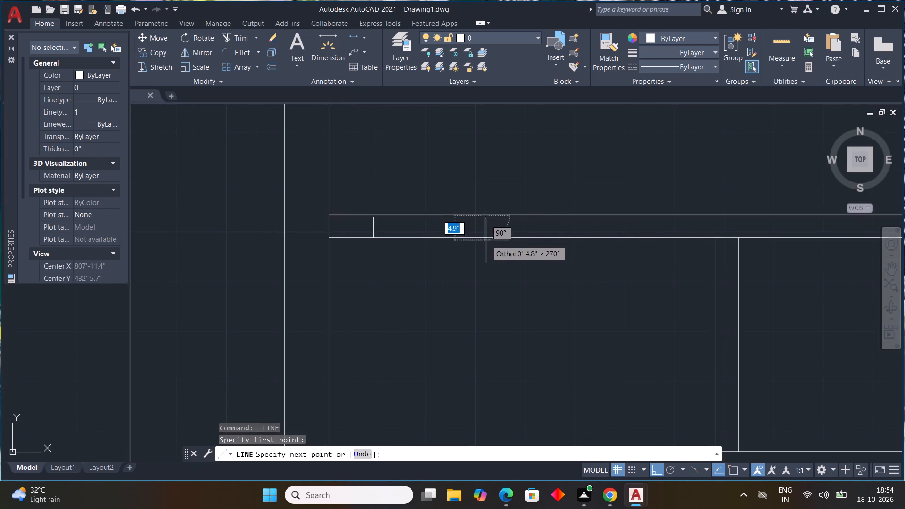
pyautogui.click(485, 238)
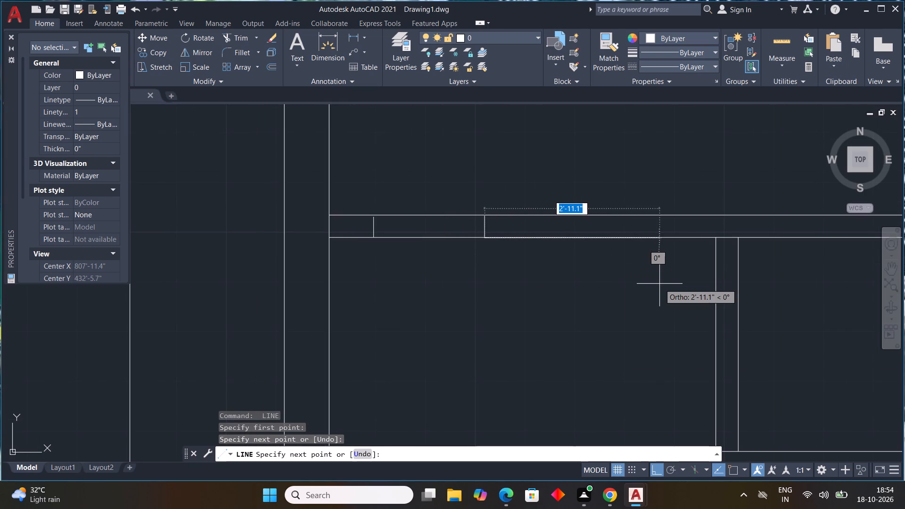
pyautogui.press('Escape')
# Draw two short horizontal lines across the 4.5" dividing partition to mark the upper and lower sides of a door opening.
pyautogui.scroll(-2, 654, 289)
pyautogui.moveTo(653, 289); pyautogui.dragTo(551, 237, button='middle')
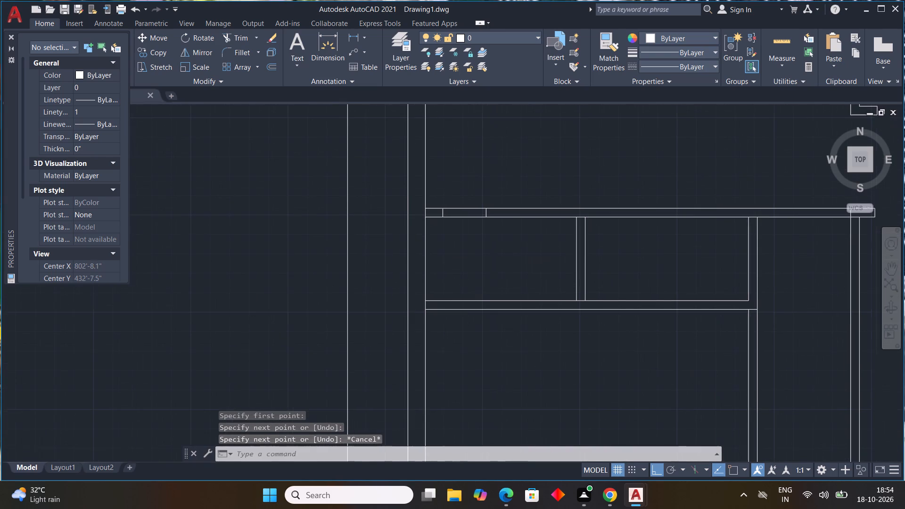
pyautogui.press('l')
pyautogui.press('space')
pyautogui.scroll(1, 584, 249)
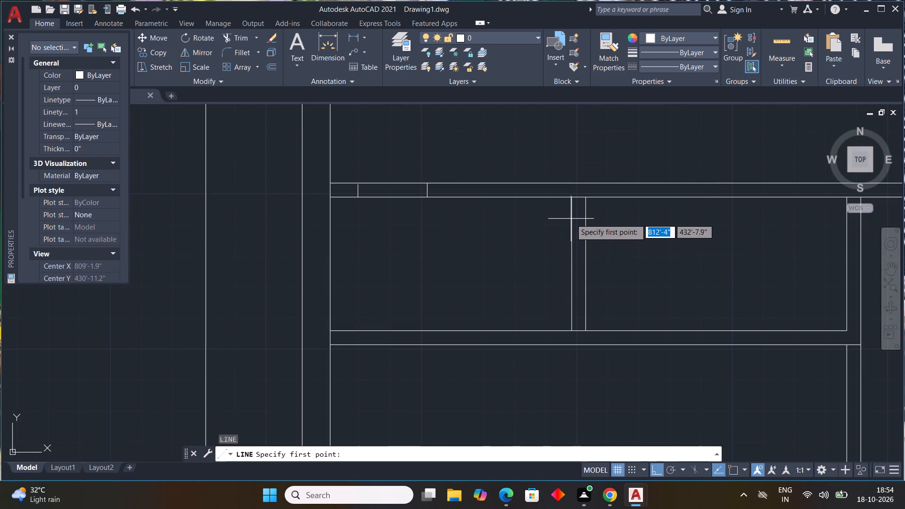
pyautogui.click(571, 217)
pyautogui.click(586, 218)
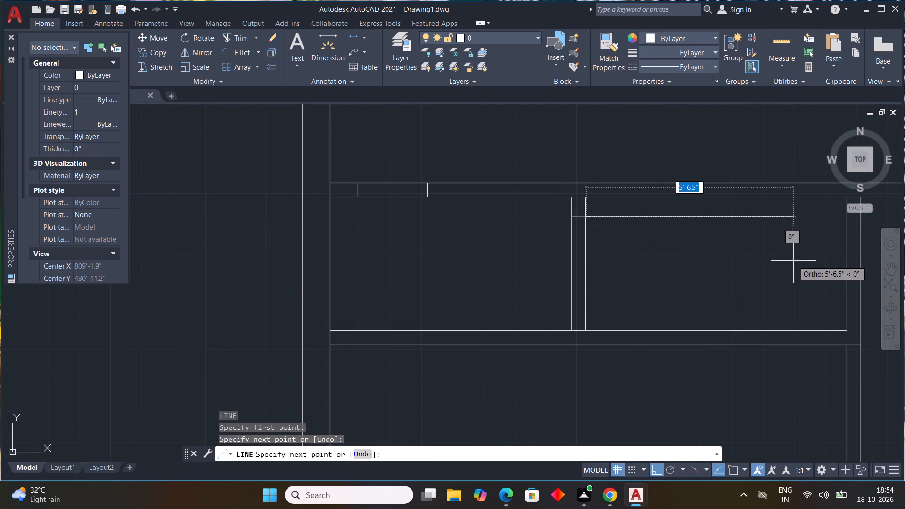
pyautogui.press('Escape')
pyautogui.press('space')
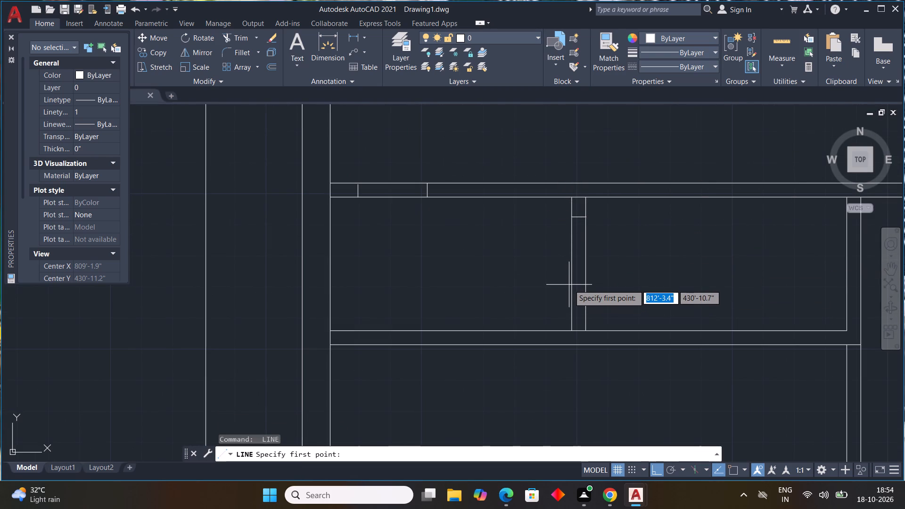
pyautogui.click(571, 289)
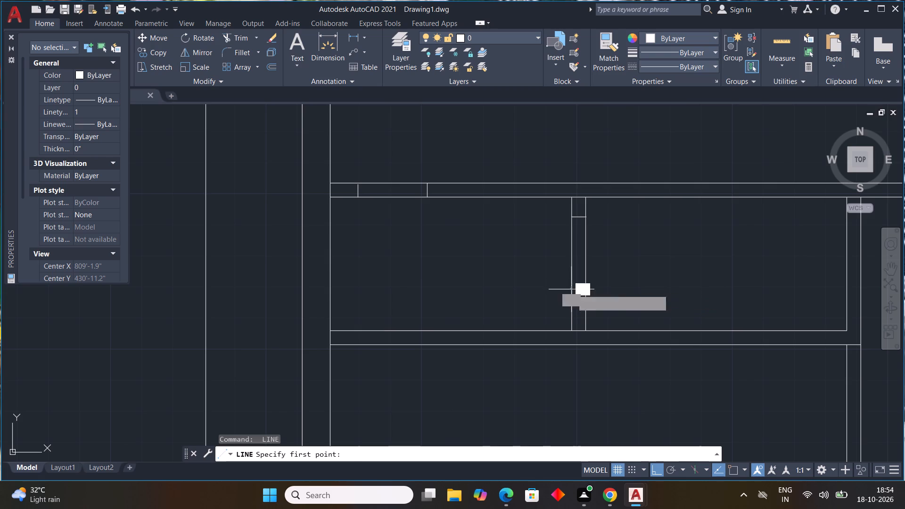
pyautogui.click(586, 290)
pyautogui.press('Escape')
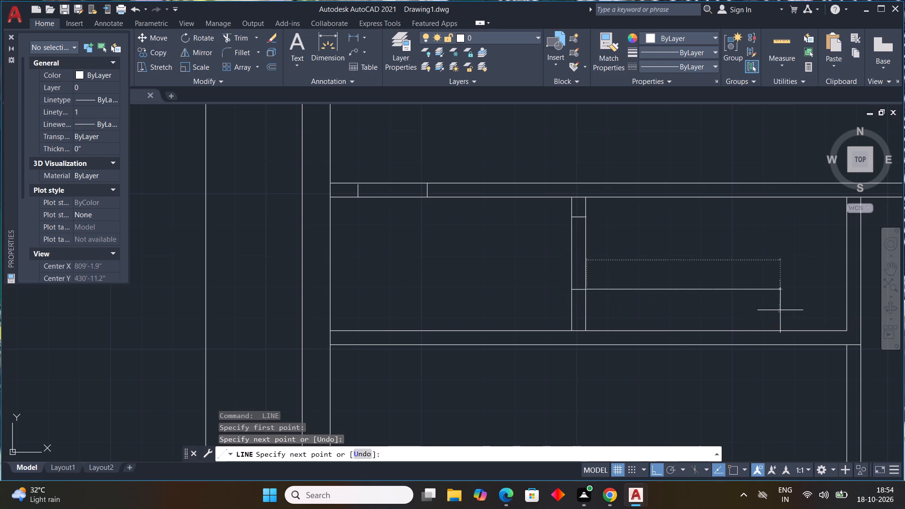
# Trim the dividing partition's lines and the upper horizontal wall's lines between their door marks to open both doorways.
pyautogui.write('TR')
pyautogui.press('space')
pyautogui.moveTo(552, 261); pyautogui.dragTo(560, 262)
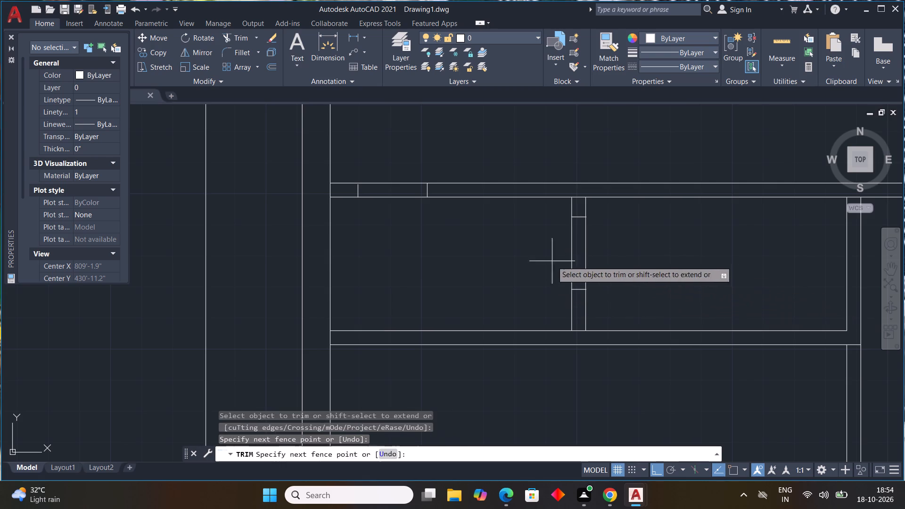
pyautogui.moveTo(560, 262); pyautogui.dragTo(714, 263)
pyautogui.moveTo(403, 165); pyautogui.dragTo(399, 266)
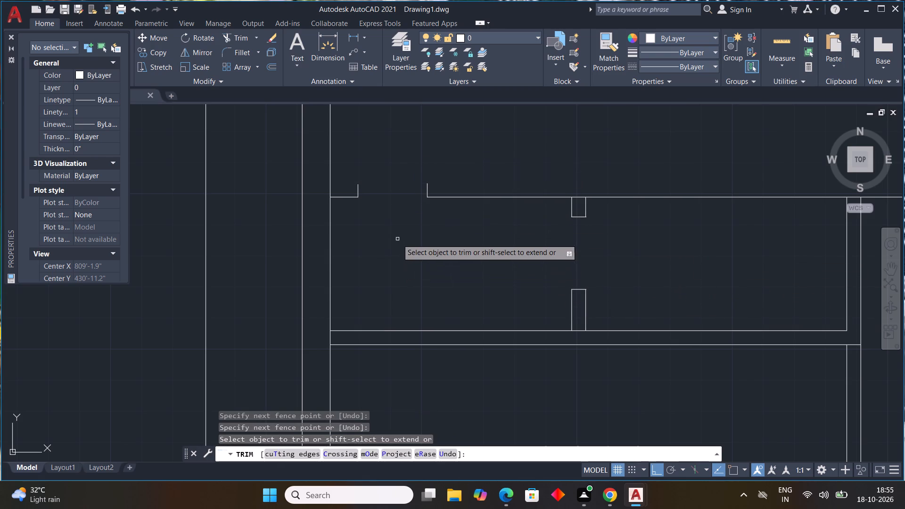
pyautogui.press('Escape')
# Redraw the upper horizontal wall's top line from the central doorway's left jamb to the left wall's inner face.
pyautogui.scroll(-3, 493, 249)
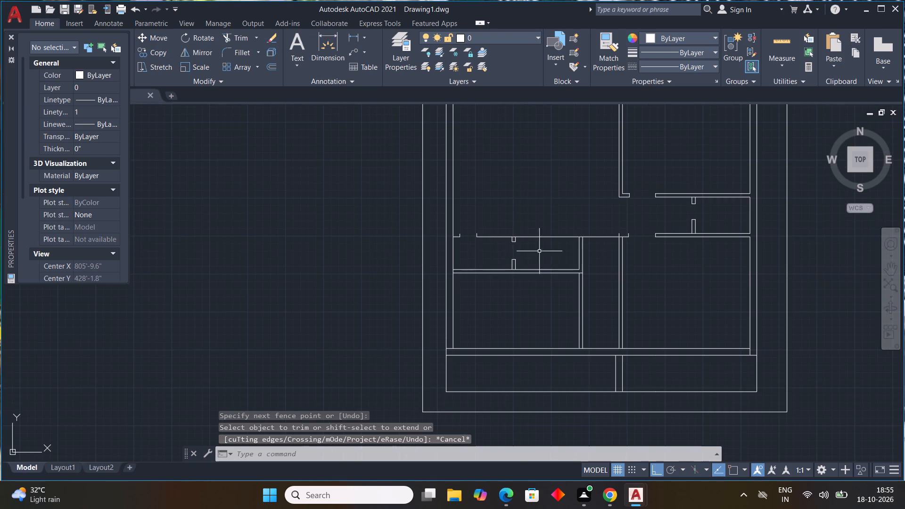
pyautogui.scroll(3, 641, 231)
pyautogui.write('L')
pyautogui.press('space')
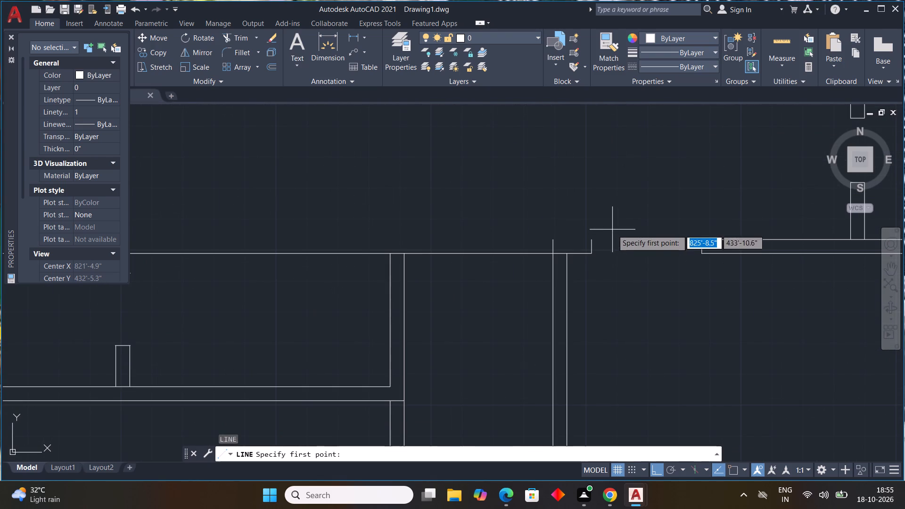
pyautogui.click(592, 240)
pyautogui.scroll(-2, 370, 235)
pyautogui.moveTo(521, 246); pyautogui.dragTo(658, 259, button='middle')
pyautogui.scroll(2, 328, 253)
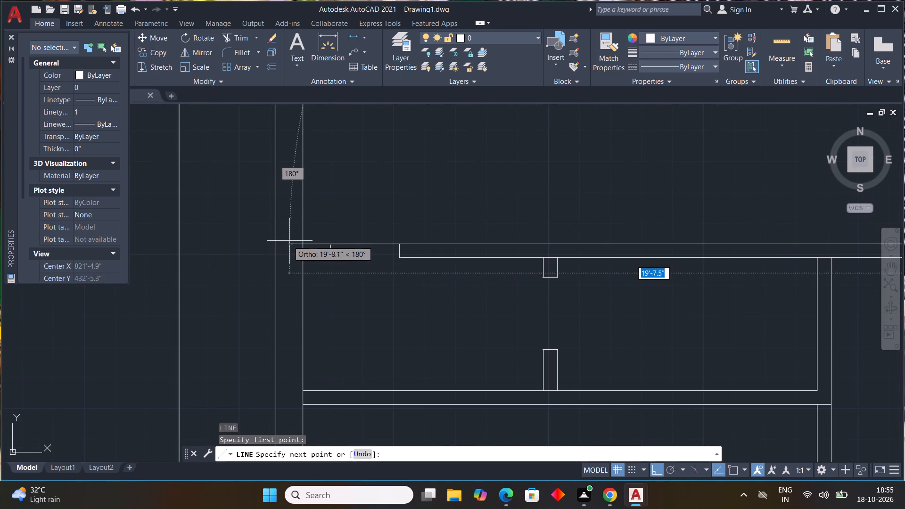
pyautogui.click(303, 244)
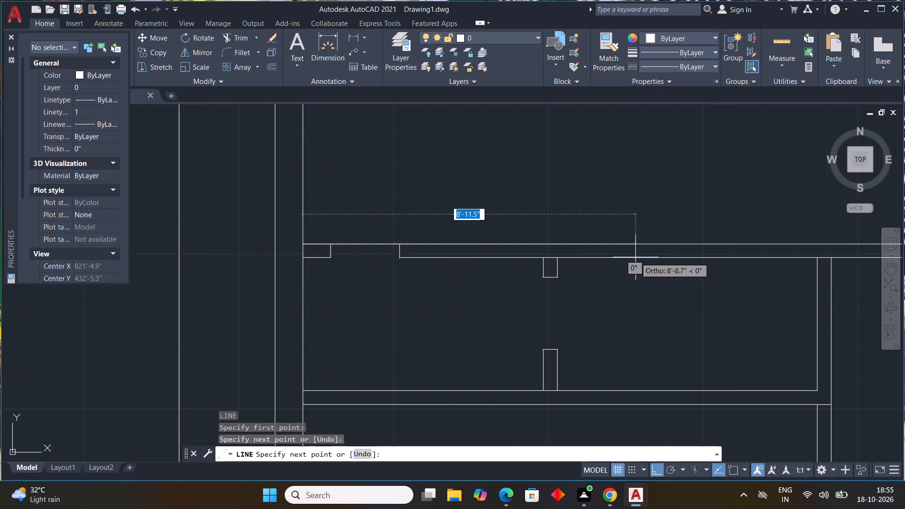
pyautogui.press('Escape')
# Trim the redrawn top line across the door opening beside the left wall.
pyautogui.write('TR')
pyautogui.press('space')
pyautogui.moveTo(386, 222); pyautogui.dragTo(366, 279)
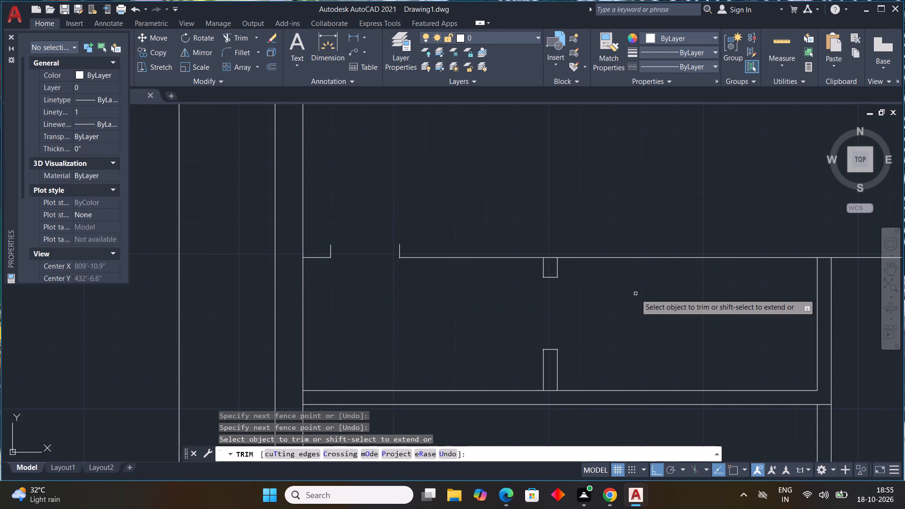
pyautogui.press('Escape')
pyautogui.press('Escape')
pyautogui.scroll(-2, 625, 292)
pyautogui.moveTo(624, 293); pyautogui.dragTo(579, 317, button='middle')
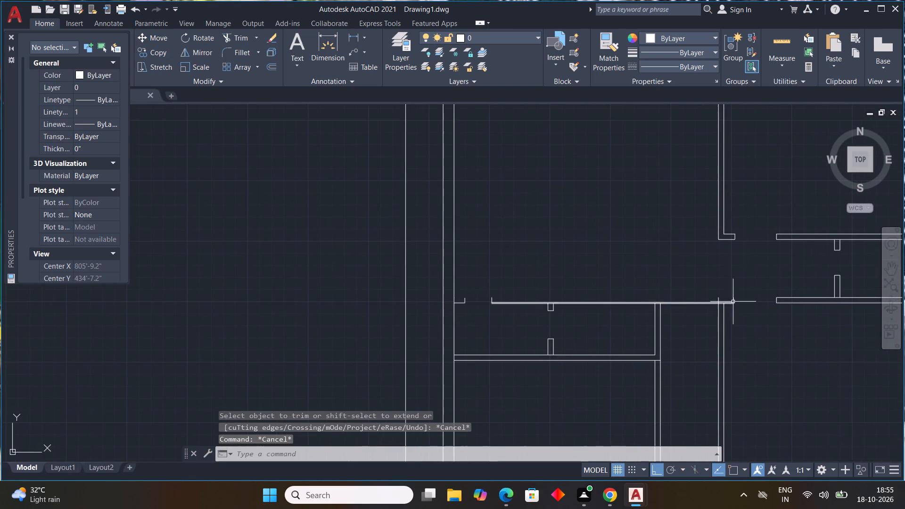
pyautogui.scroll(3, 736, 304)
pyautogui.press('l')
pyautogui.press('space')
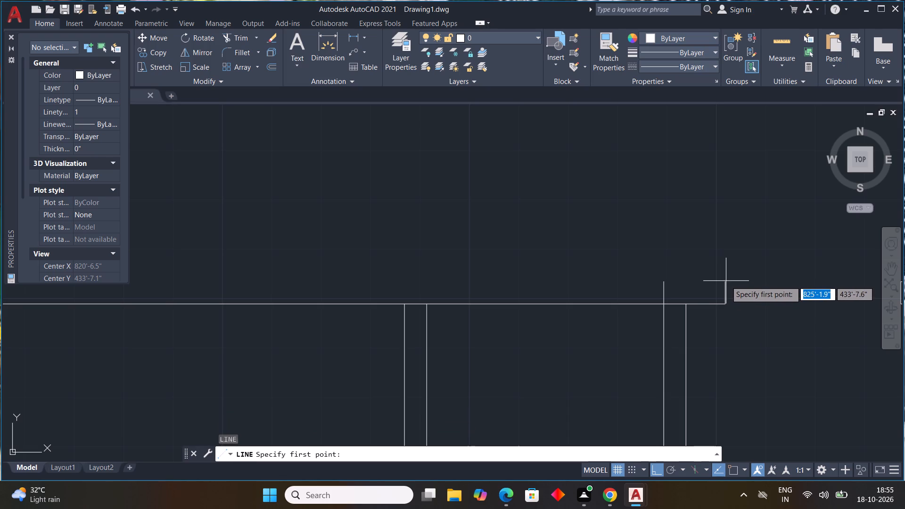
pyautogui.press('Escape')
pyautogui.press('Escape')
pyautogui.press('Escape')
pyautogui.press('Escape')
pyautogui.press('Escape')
# With object snap on, draw the upper wall's top line from the central doorway's left jamb to the left wall's inner face.
pyautogui.write('L')
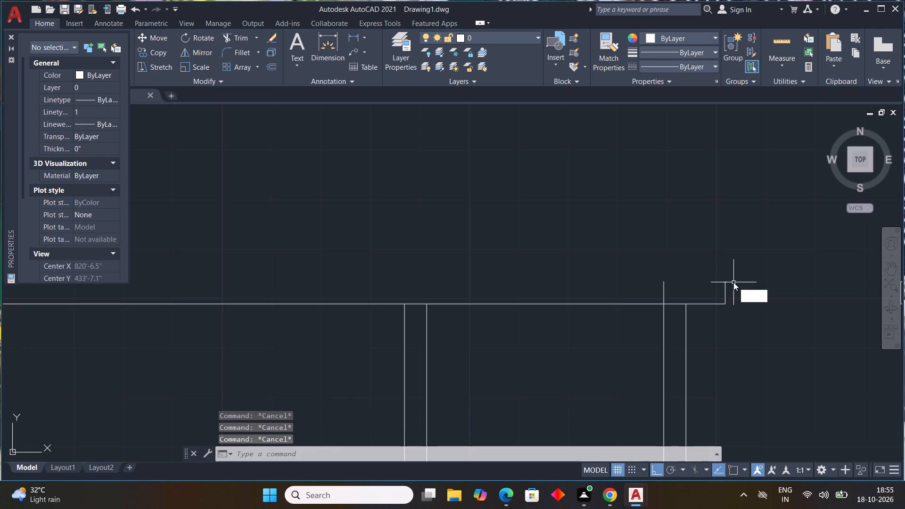
pyautogui.press('space')
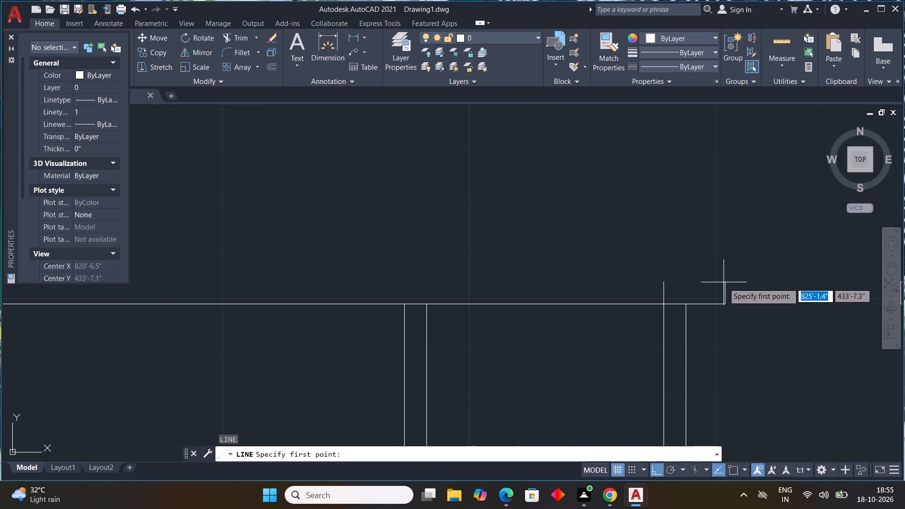
pyautogui.click(732, 470)
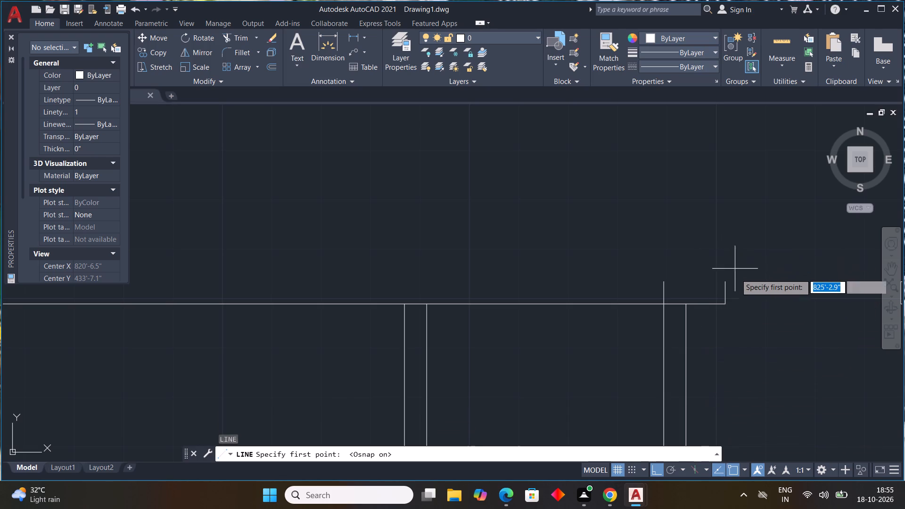
pyautogui.moveTo(726, 282); pyautogui.dragTo(712, 281)
pyautogui.scroll(-2, 406, 282)
pyautogui.moveTo(408, 282); pyautogui.dragTo(675, 268, button='middle')
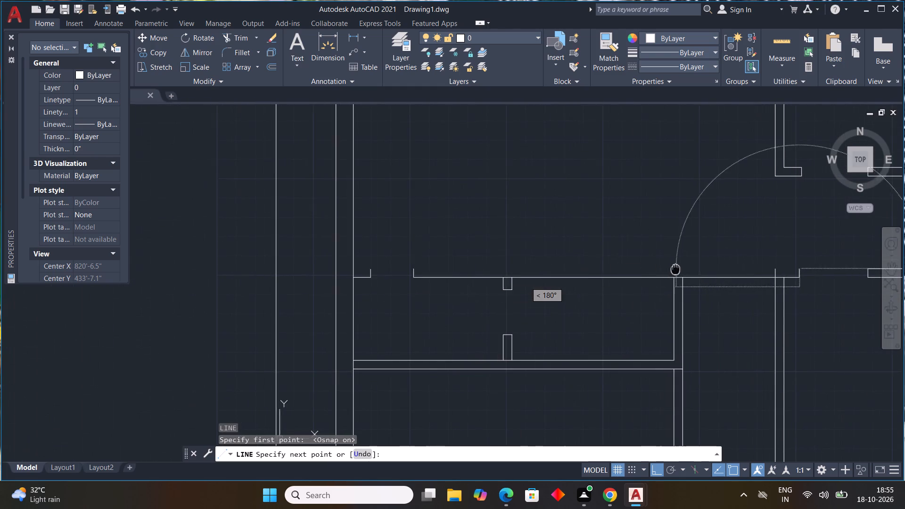
pyautogui.scroll(3, 362, 273)
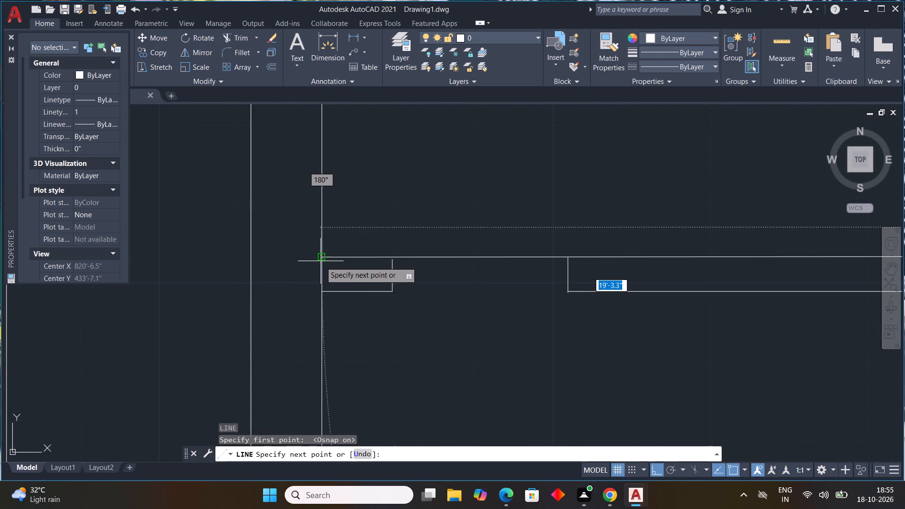
pyautogui.click(321, 261)
pyautogui.press('Escape')
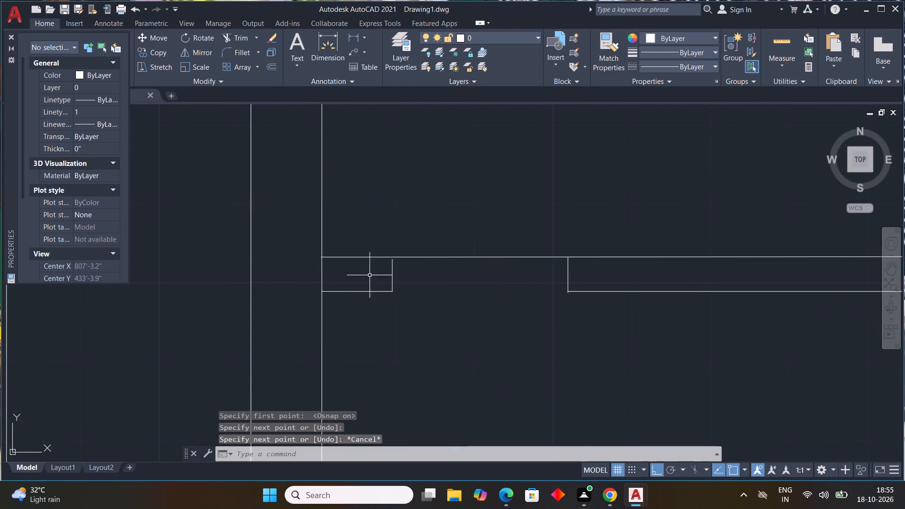
# Extend the left jamb of the door opening beside the left wall up to the wall's top line.
pyautogui.scroll(3, 430, 279)
pyautogui.moveTo(429, 277); pyautogui.dragTo(559, 316, button='middle')
pyautogui.scroll(-1, 461, 293)
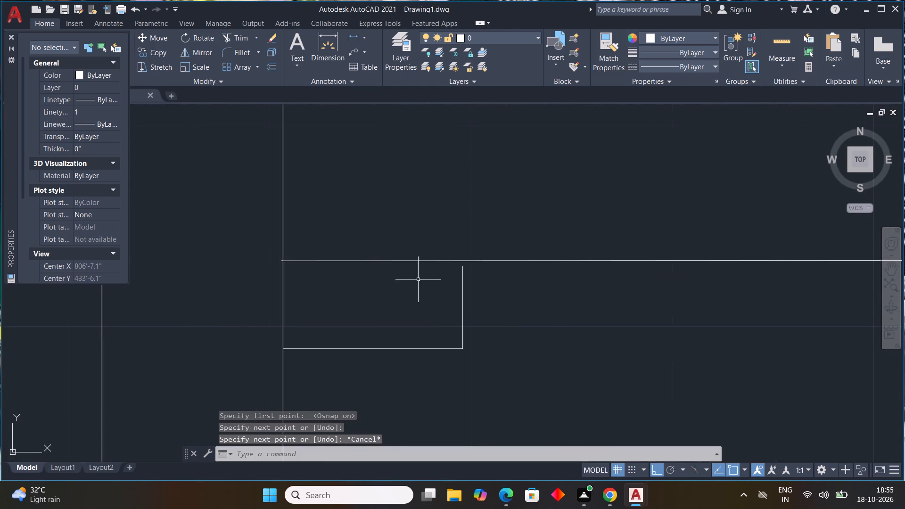
pyautogui.press('e')
pyautogui.press('x')
pyautogui.press('space')
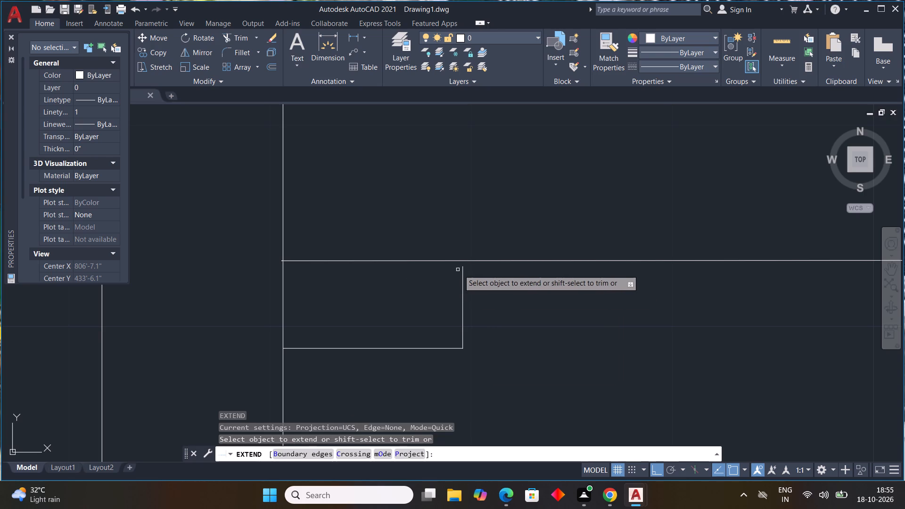
pyautogui.click(466, 272)
pyautogui.click(458, 280)
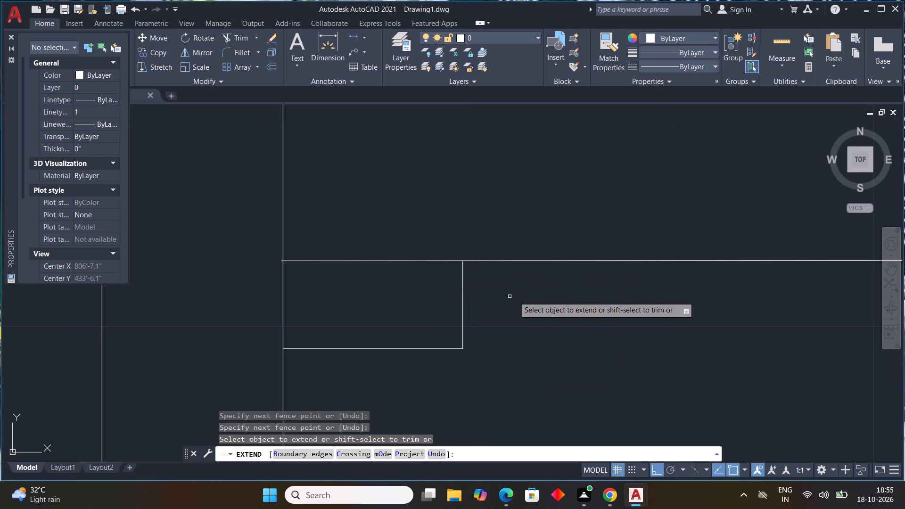
pyautogui.scroll(-3, 561, 296)
pyautogui.moveTo(594, 314); pyautogui.dragTo(299, 339, button='middle')
pyautogui.scroll(-1, 654, 353)
pyautogui.moveTo(654, 353); pyautogui.dragTo(514, 361, button='middle')
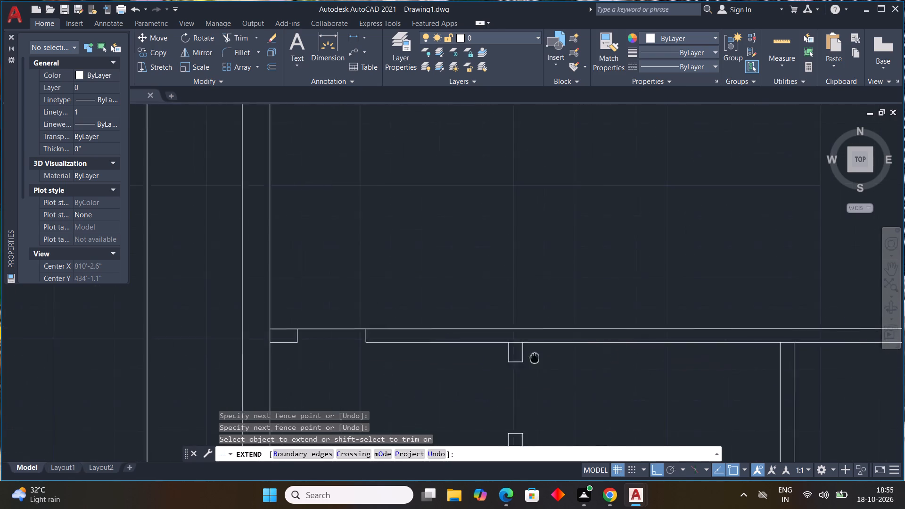
pyautogui.moveTo(514, 361); pyautogui.dragTo(324, 377, button='middle')
pyautogui.scroll(3, 729, 358)
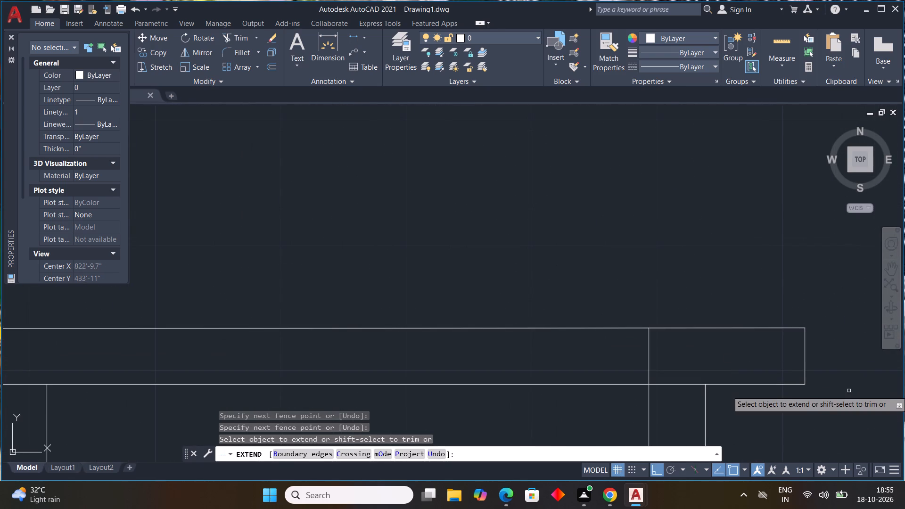
pyautogui.press('Escape')
pyautogui.press('Escape')
# Trim the upper horizontal wall's top line across the door opening beside the left wall.
pyautogui.scroll(-6, 749, 368)
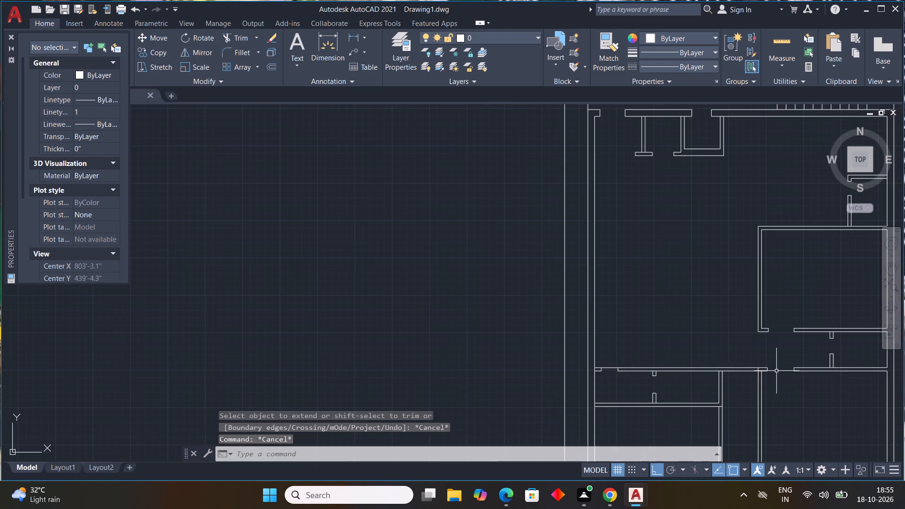
pyautogui.press('t')
pyautogui.press('r')
pyautogui.press('space')
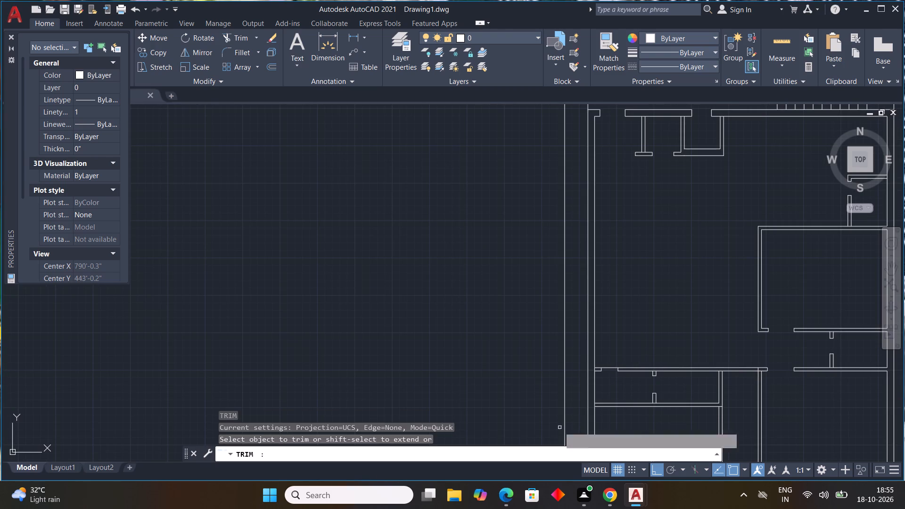
pyautogui.click(609, 368)
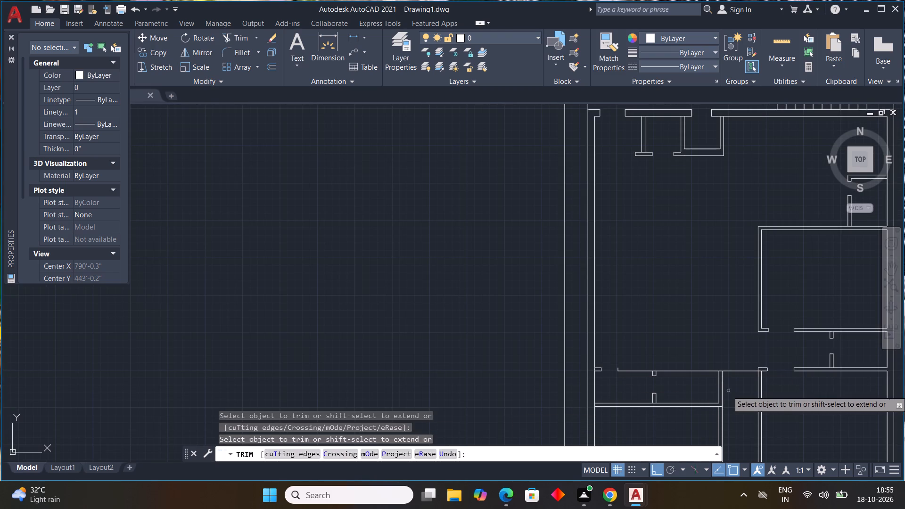
pyautogui.moveTo(740, 387); pyautogui.dragTo(642, 318, button='middle')
pyautogui.press('`')
pyautogui.press('Escape')
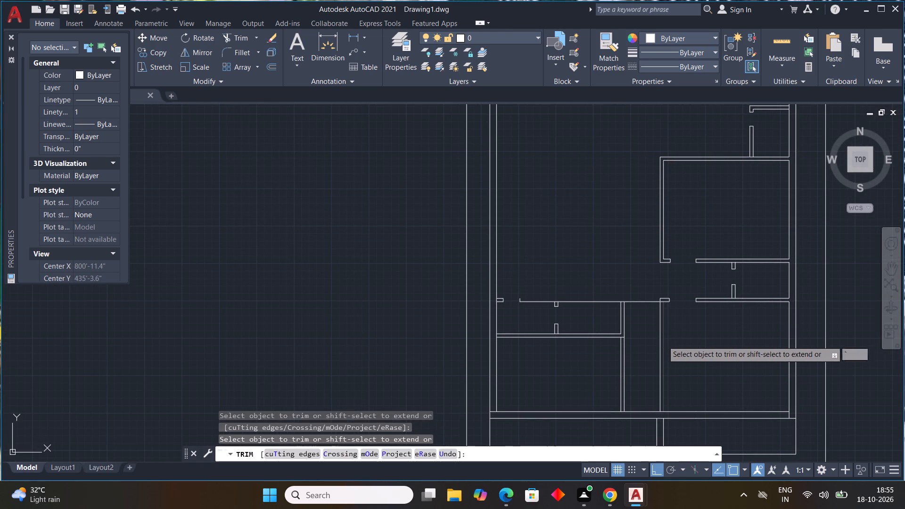
pyautogui.press('Escape')
pyautogui.press('Escape')
pyautogui.press('Escape')
# Draw the upper horizontal wall's top line, about 15'-7" long, from the left opening's right jamb to the wall stub at the central doorway.
pyautogui.scroll(3, 505, 306)
pyautogui.moveTo(511, 305); pyautogui.dragTo(342, 309, button='middle')
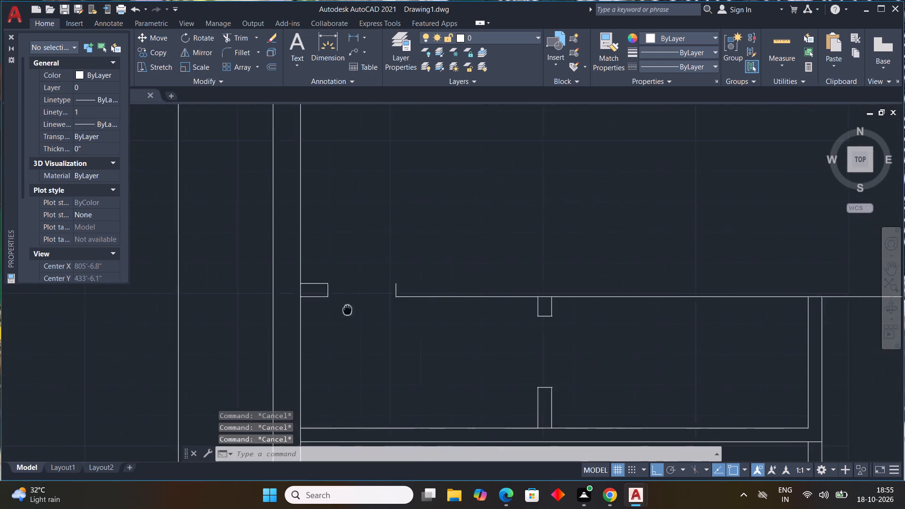
pyautogui.moveTo(342, 309); pyautogui.dragTo(330, 309, button='middle')
pyautogui.press('l')
pyautogui.press('space')
pyautogui.click(379, 283)
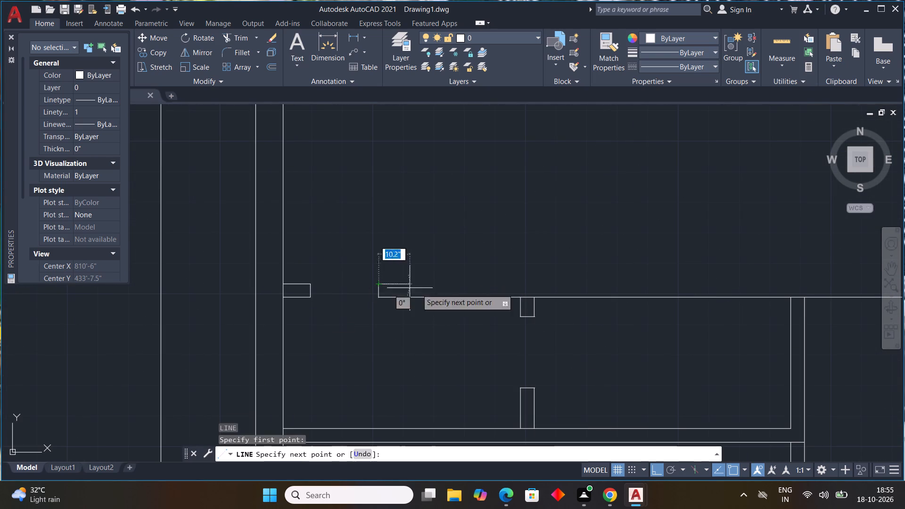
pyautogui.moveTo(600, 277); pyautogui.dragTo(448, 300, button='middle')
pyautogui.scroll(-1, 599, 277)
pyautogui.scroll(3, 674, 315)
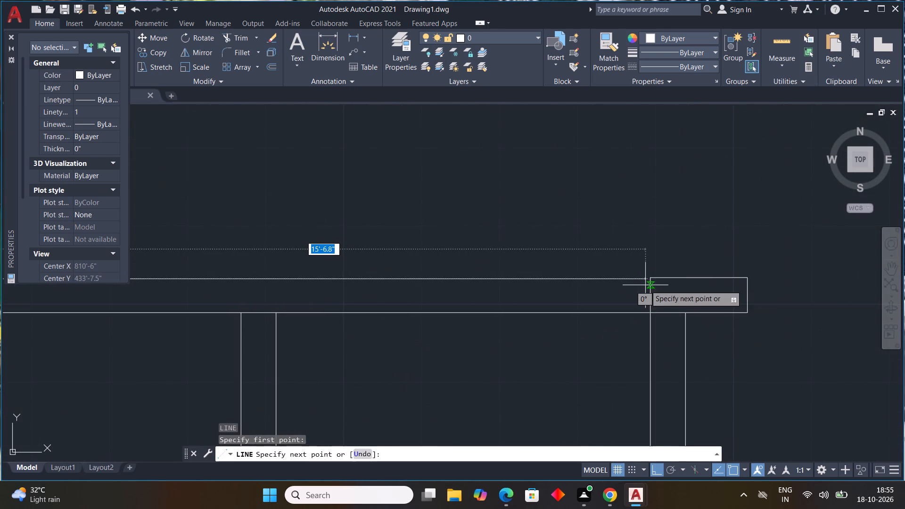
pyautogui.scroll(2, 652, 281)
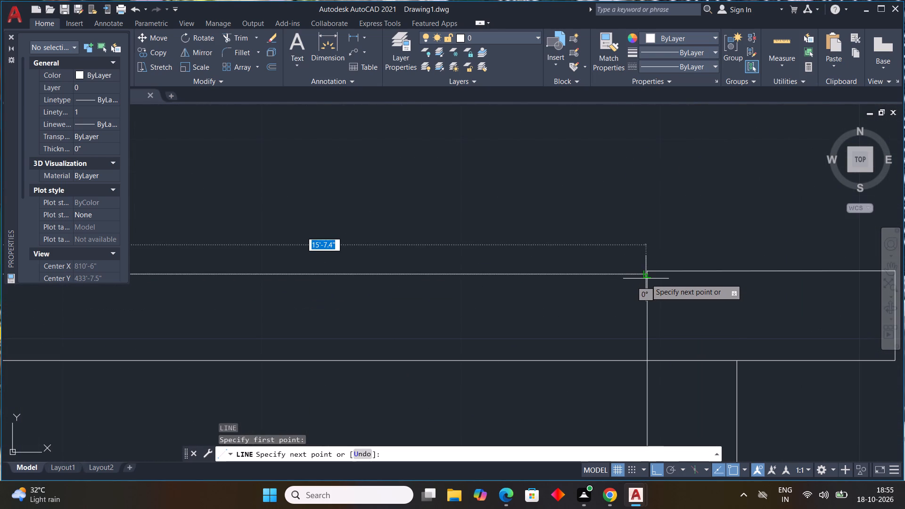
pyautogui.click(648, 277)
pyautogui.press('Escape')
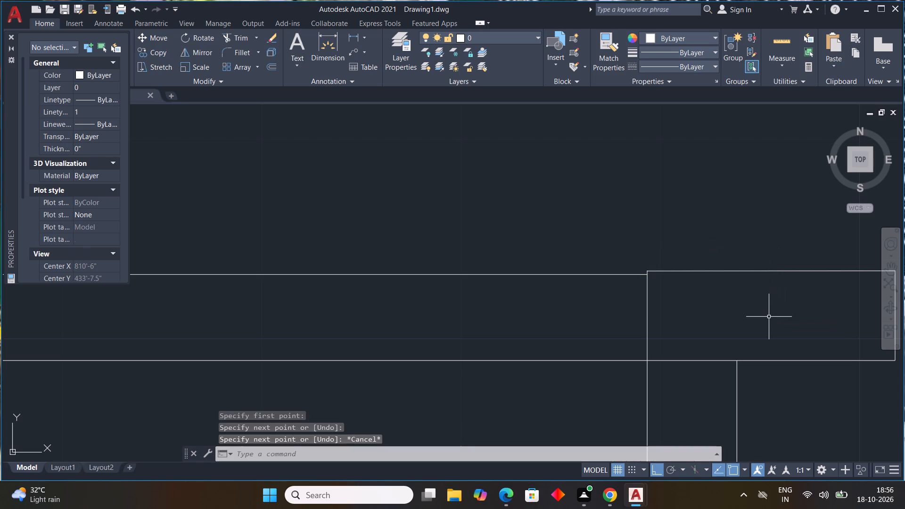
pyautogui.press('Escape')
# Draw two short jamb lines across the vertical partition just below the central doorway to mark a door opening.
pyautogui.scroll(-3, 722, 318)
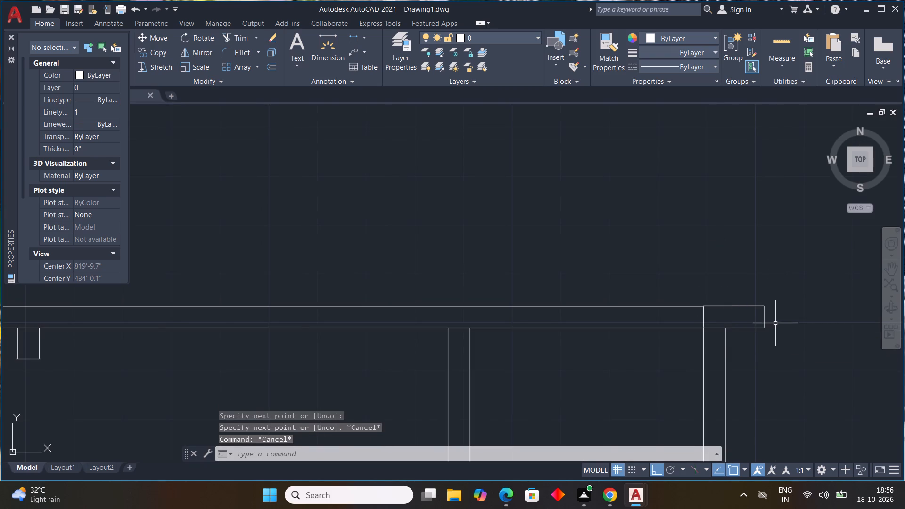
pyautogui.scroll(-2, 775, 323)
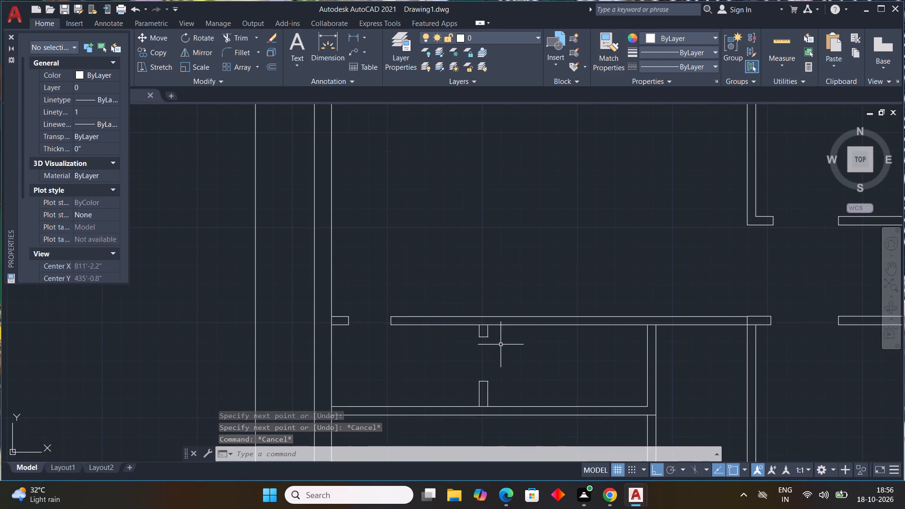
pyautogui.moveTo(728, 367); pyautogui.dragTo(534, 312, button='middle')
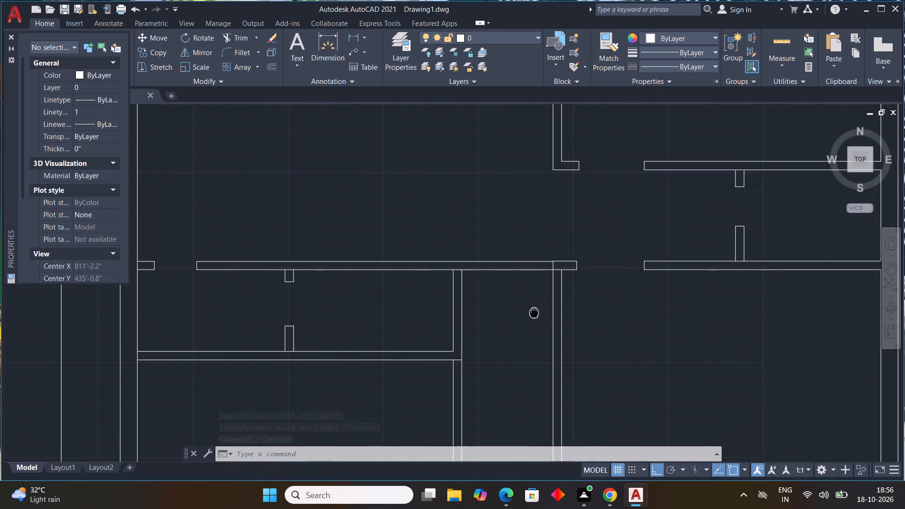
pyautogui.moveTo(534, 312); pyautogui.dragTo(502, 302, button='middle')
pyautogui.scroll(2, 542, 298)
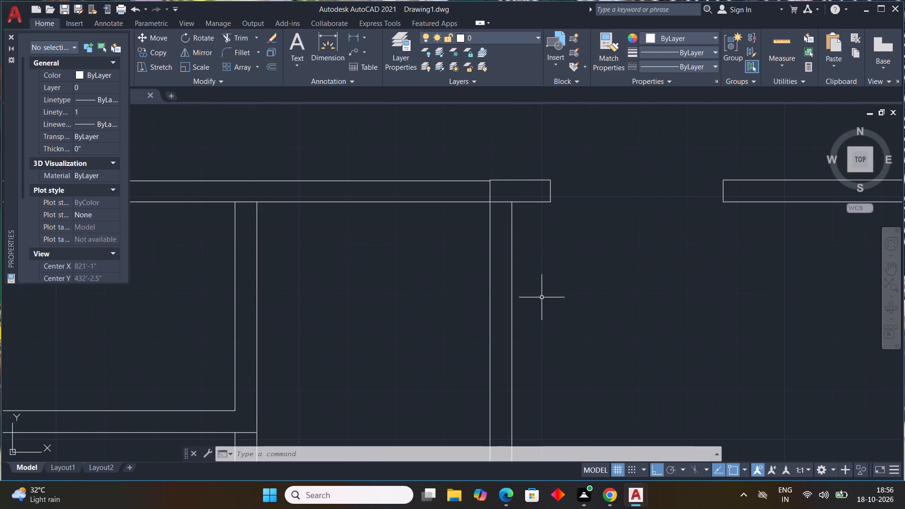
pyautogui.press('l')
pyautogui.press('space')
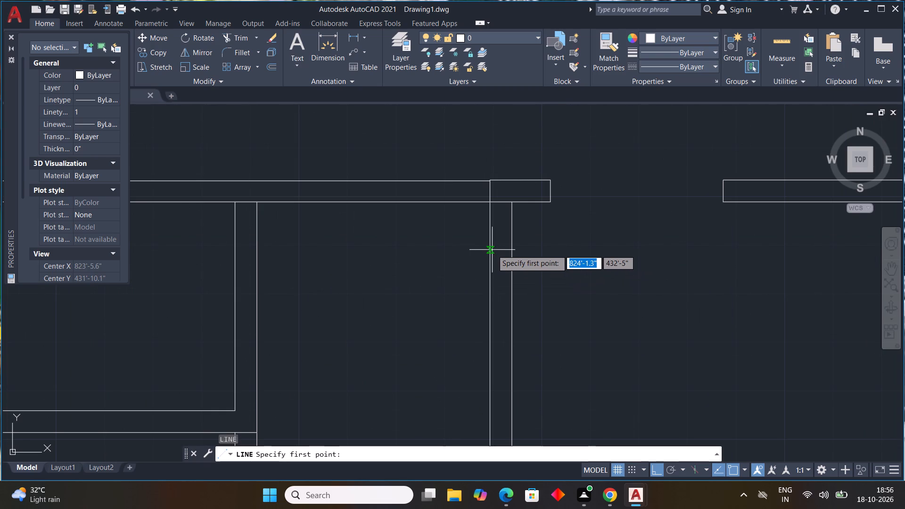
pyautogui.click(492, 250)
pyautogui.click(510, 251)
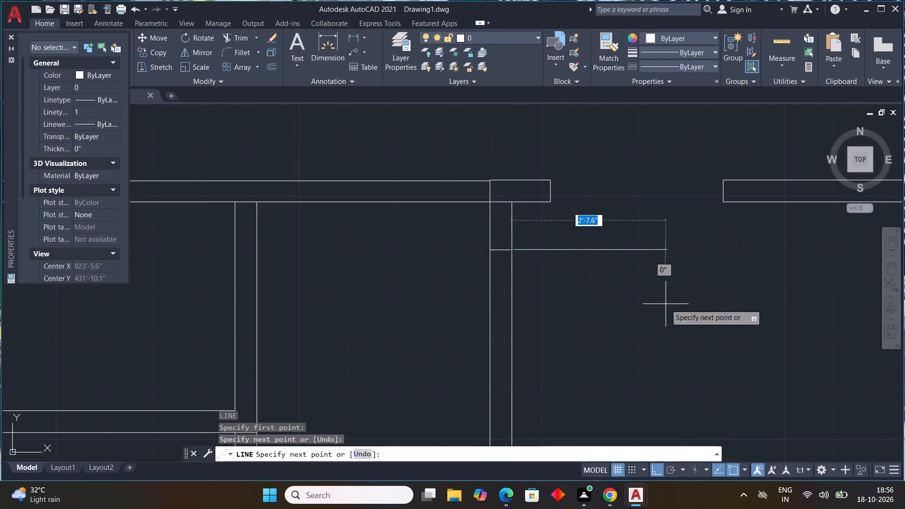
pyautogui.press('Escape')
pyautogui.press('space')
pyautogui.moveTo(500, 354); pyautogui.dragTo(503, 320, button='middle')
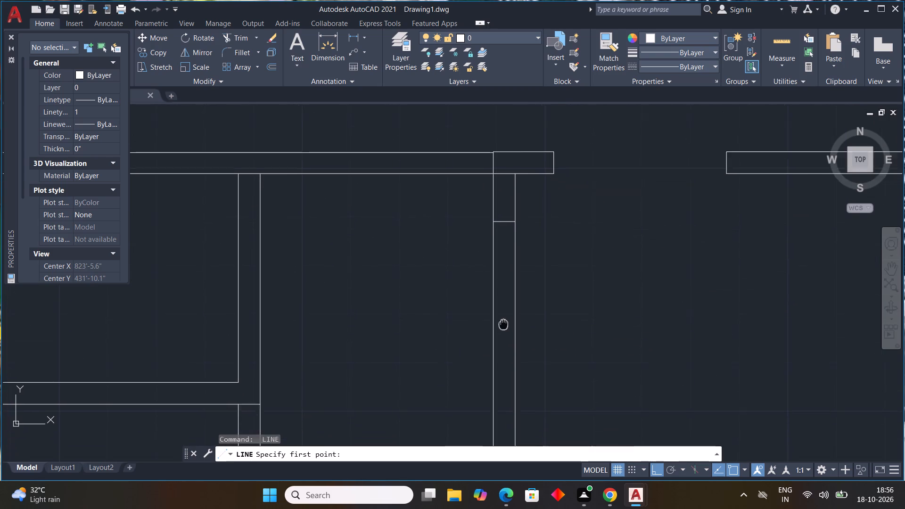
pyautogui.moveTo(503, 320); pyautogui.dragTo(504, 269, button='middle')
pyautogui.click(495, 284)
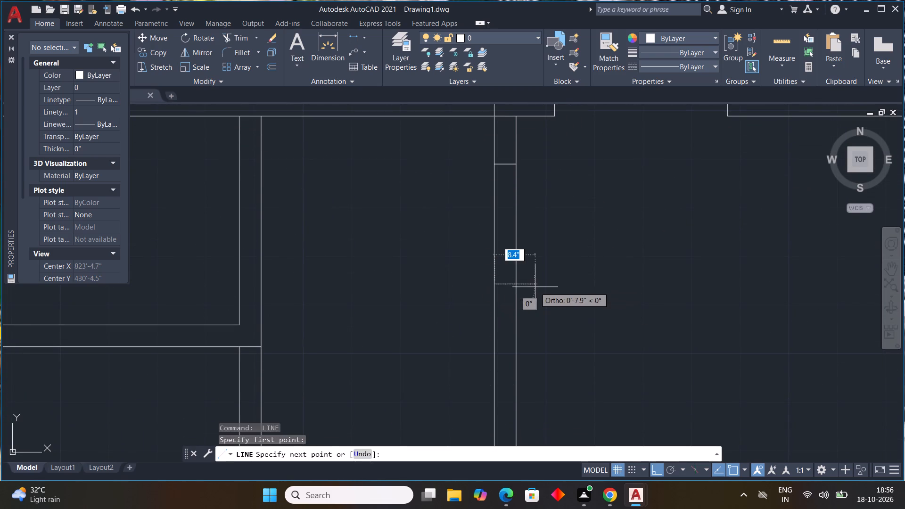
pyautogui.click(517, 283)
pyautogui.press('Escape')
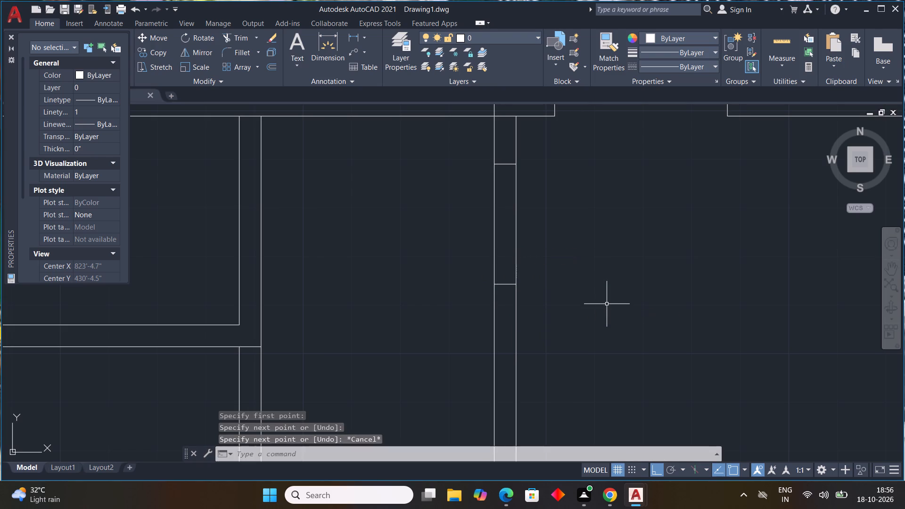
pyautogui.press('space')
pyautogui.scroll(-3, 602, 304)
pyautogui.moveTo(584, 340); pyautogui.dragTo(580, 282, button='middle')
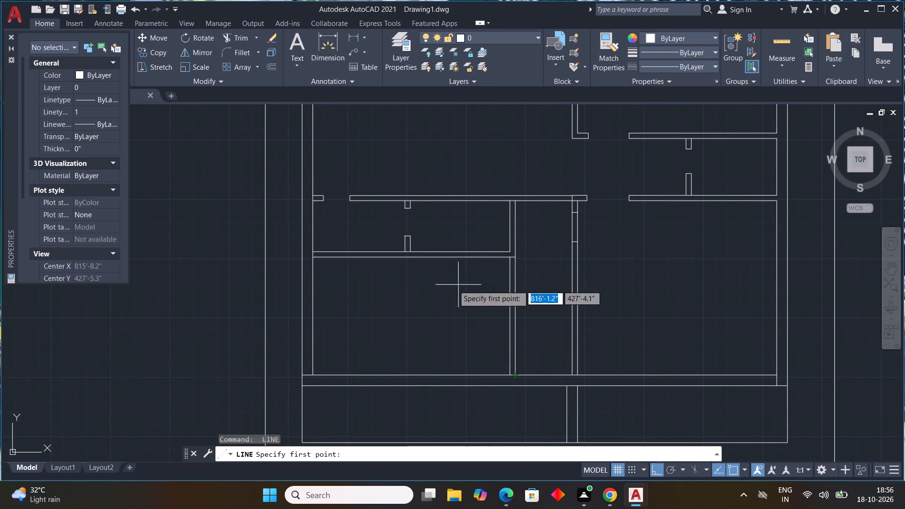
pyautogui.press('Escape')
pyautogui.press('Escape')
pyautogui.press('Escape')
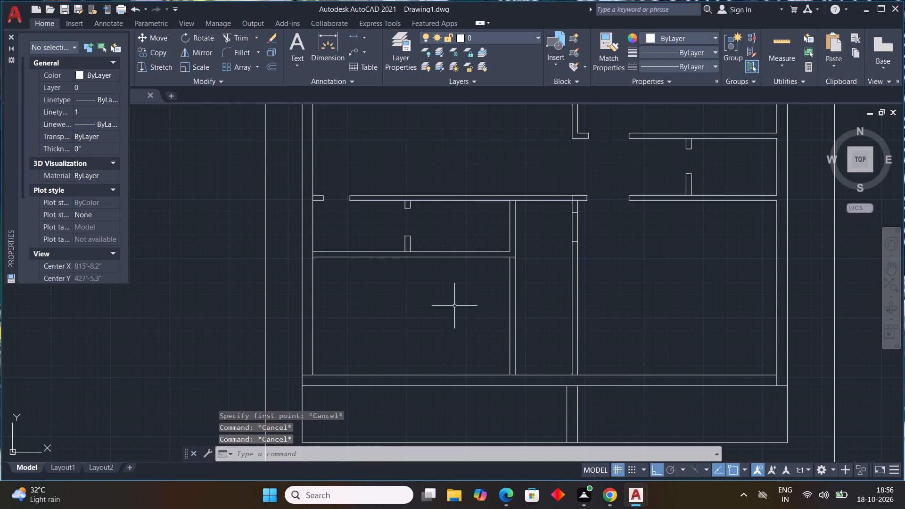
# Stretch the left line of the small room's lower wall stub down to the bottom line of the horizontal partition.
pyautogui.scroll(2, 397, 249)
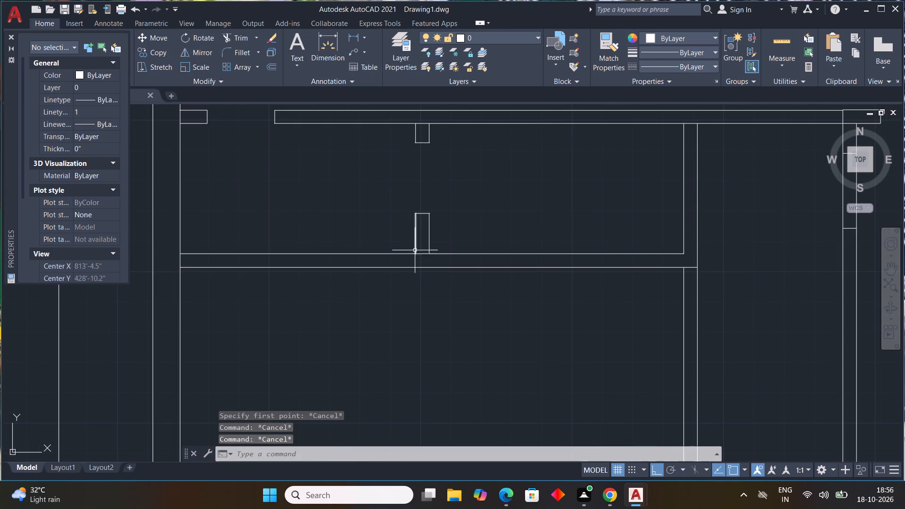
pyautogui.click(416, 250)
pyautogui.scroll(3, 419, 261)
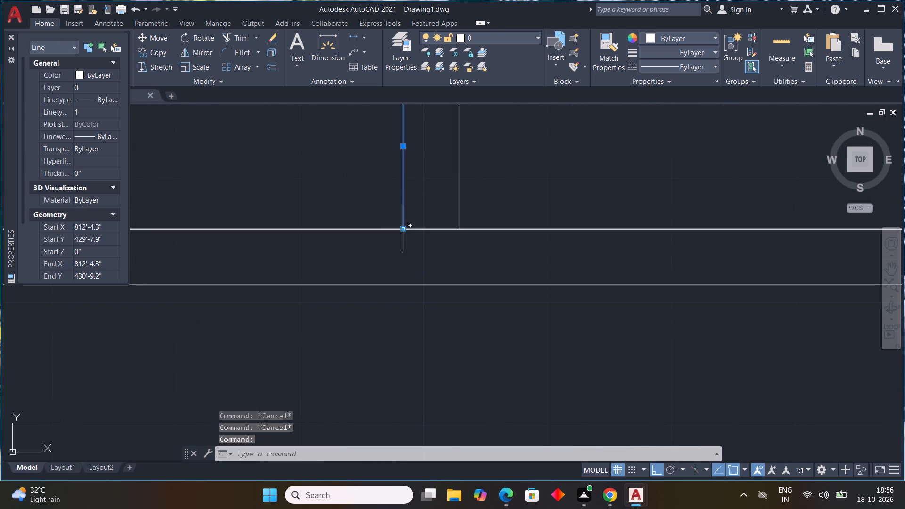
pyautogui.moveTo(403, 229); pyautogui.dragTo(404, 233)
pyautogui.click(403, 286)
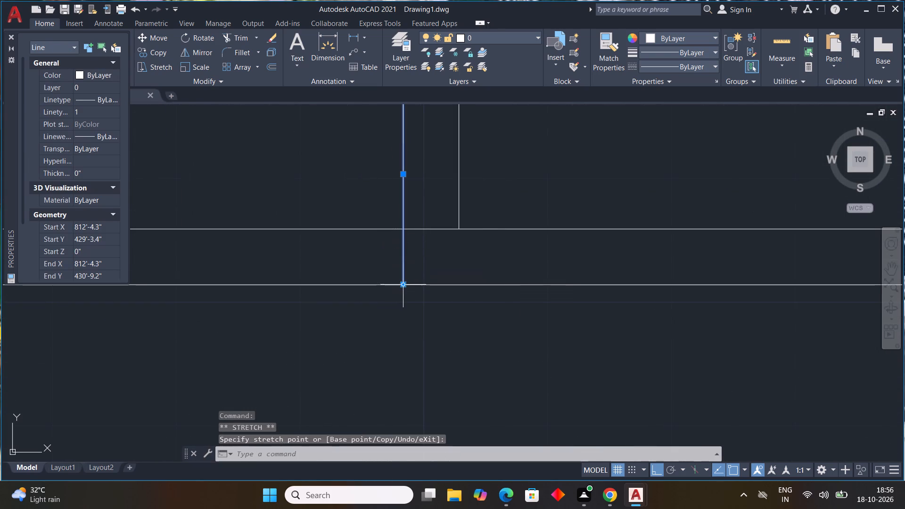
pyautogui.press('Escape')
# Trim the horizontal partition's two lines between the left wall and the stub, plus the short piece inside the stub's base.
pyautogui.scroll(-3, 530, 315)
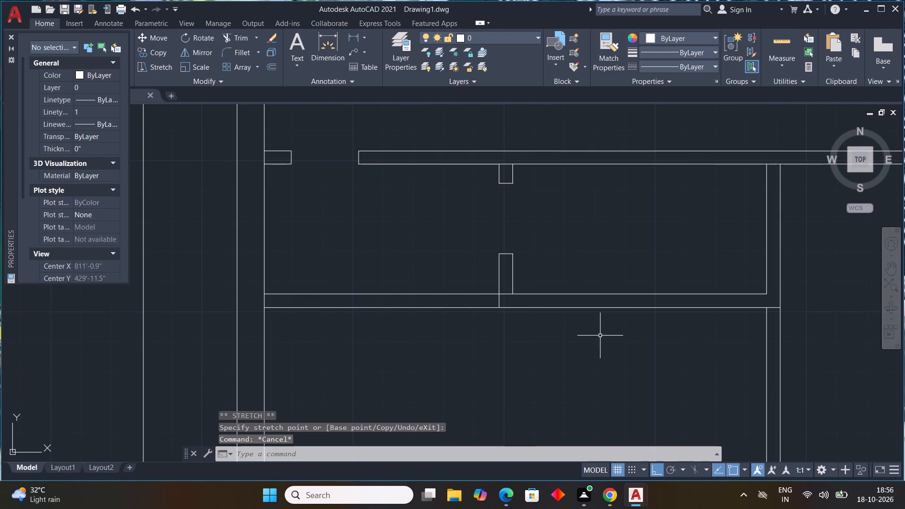
pyautogui.write('TR')
pyautogui.press('space')
pyautogui.moveTo(406, 275); pyautogui.dragTo(412, 339)
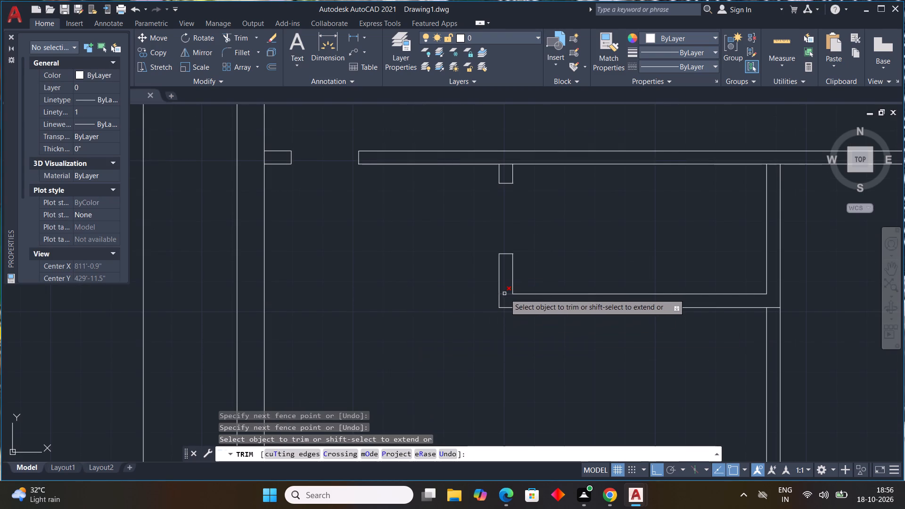
pyautogui.click(505, 294)
# Trim the vertical partition between its two jamb lines and remove the leftover line inside the upper wall junction.
pyautogui.scroll(-3, 525, 345)
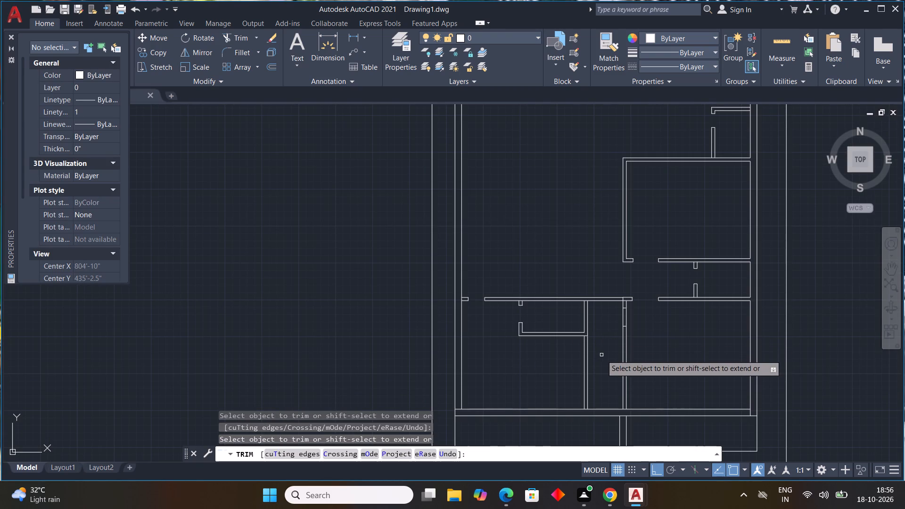
pyautogui.moveTo(601, 354); pyautogui.dragTo(543, 355, button='middle')
pyautogui.scroll(3, 568, 320)
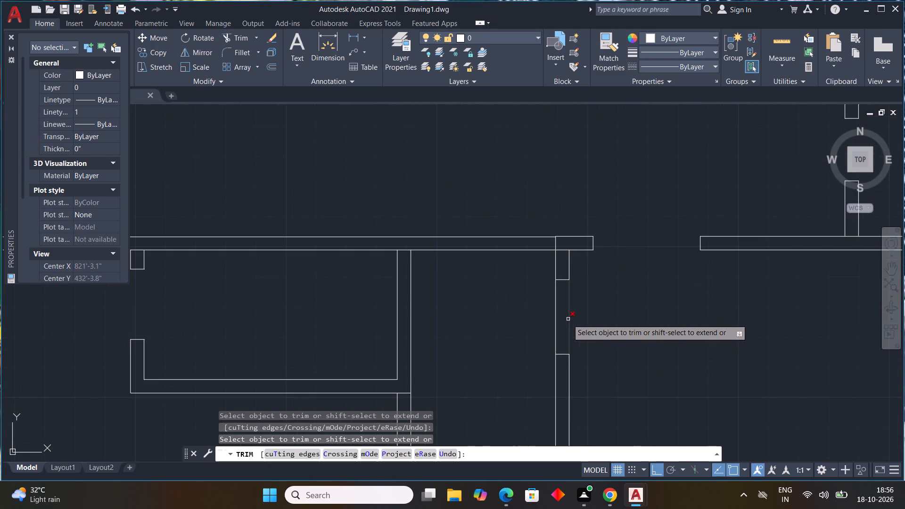
pyautogui.moveTo(534, 316); pyautogui.dragTo(595, 310)
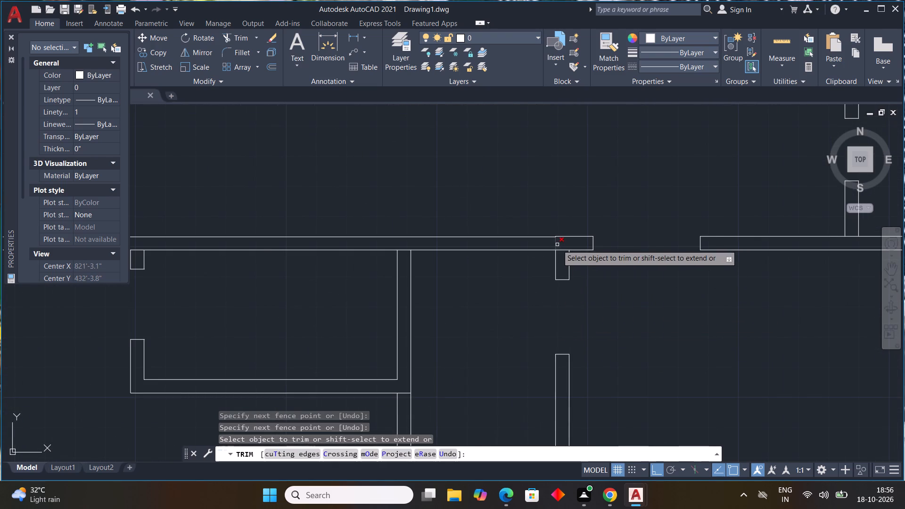
pyautogui.click(557, 244)
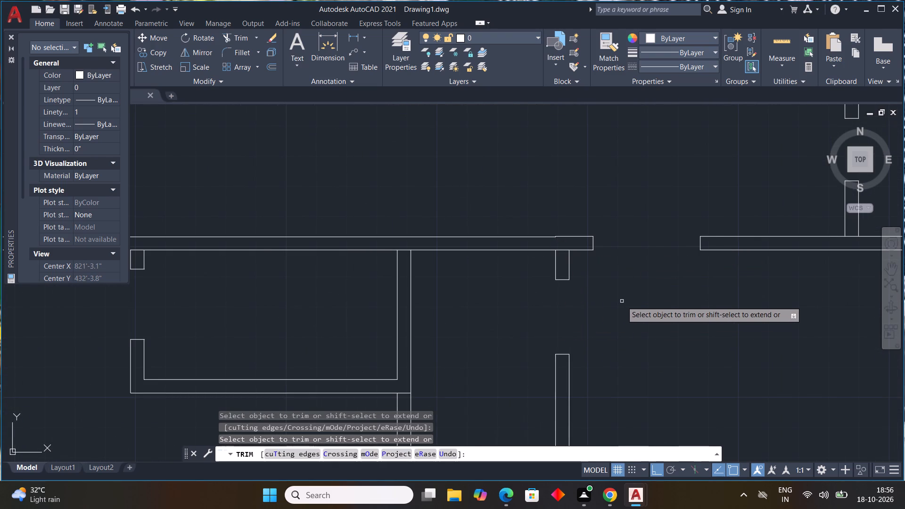
pyautogui.press('Escape')
pyautogui.press('Escape')
pyautogui.press('Escape')
pyautogui.press('Escape')
# Trim the bottom wall's inner line across the bases of the two vertical partitions so they join it openly.
pyautogui.scroll(-1, 610, 313)
pyautogui.moveTo(611, 315); pyautogui.dragTo(601, 239, button='middle')
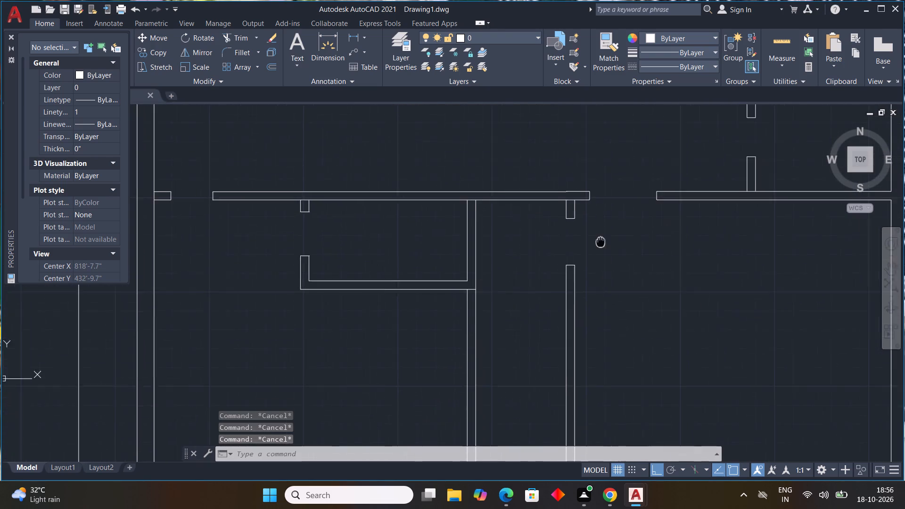
pyautogui.moveTo(601, 239); pyautogui.dragTo(591, 114, button='middle')
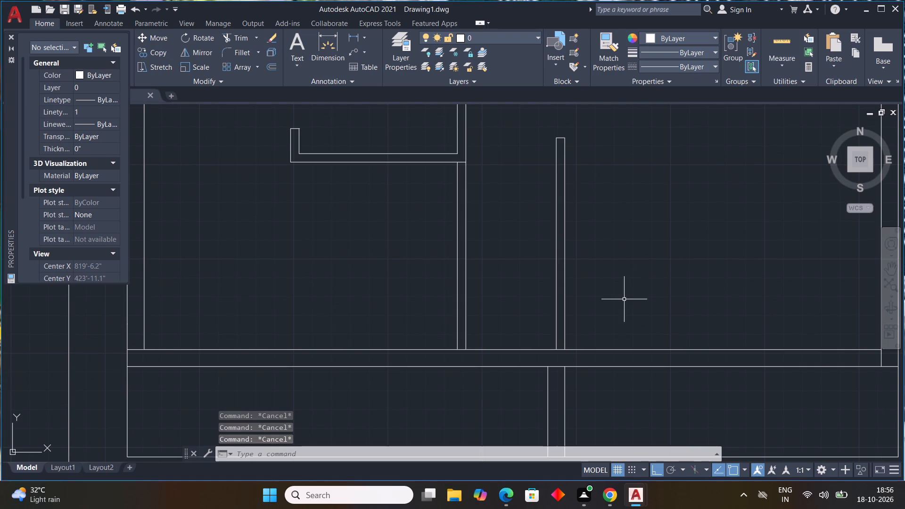
pyautogui.write('TR')
pyautogui.press('space')
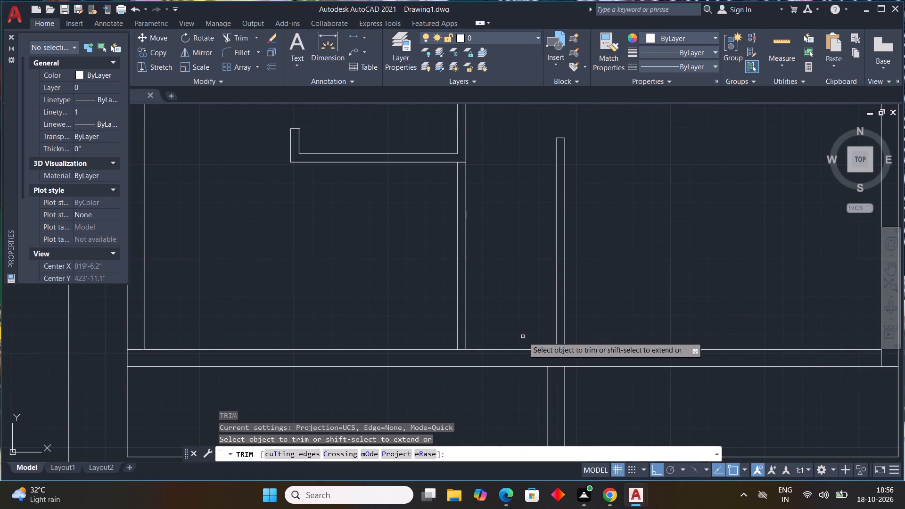
pyautogui.scroll(1, 524, 337)
pyautogui.click(426, 358)
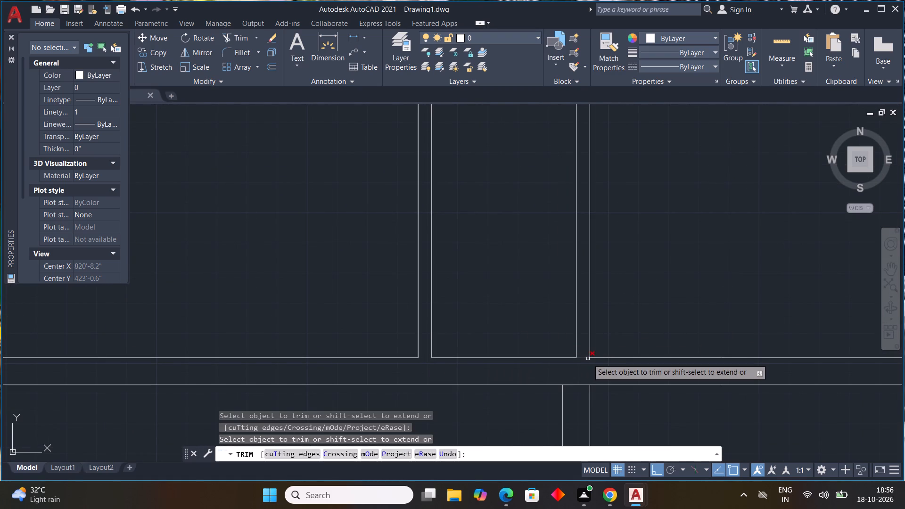
pyautogui.click(588, 358)
pyautogui.press('Escape')
pyautogui.press('Escape')
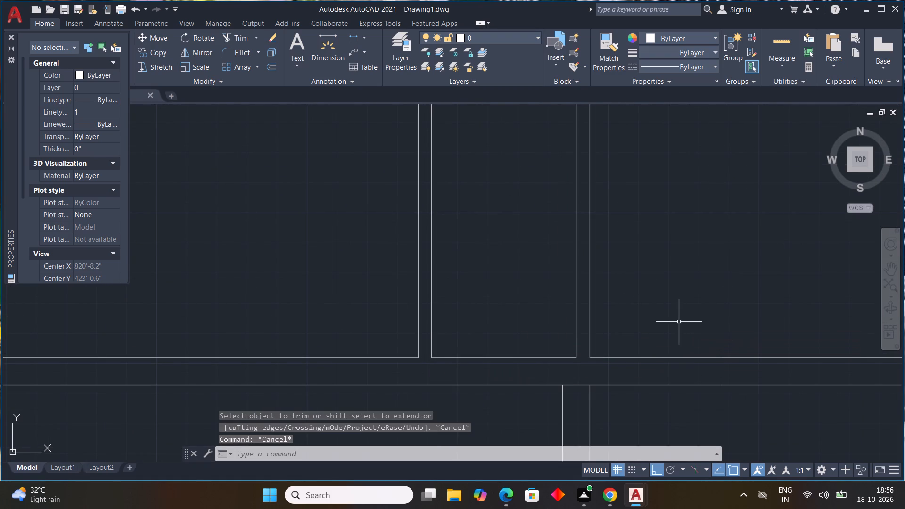
# Draw two 9" jamb lines across the bottom wall of the lower-left room, the first one close to the left wall.
pyautogui.scroll(-3, 678, 322)
pyautogui.press('l')
pyautogui.press('space')
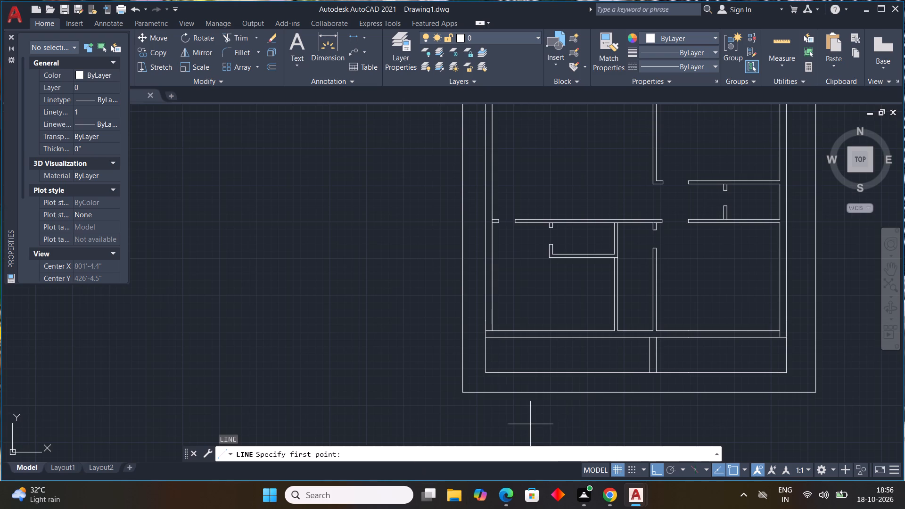
pyautogui.scroll(2, 508, 333)
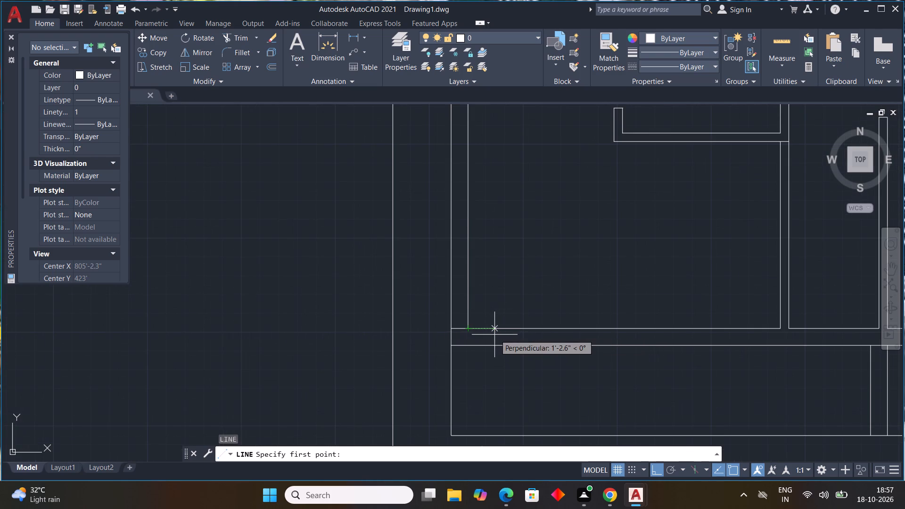
pyautogui.click(490, 328)
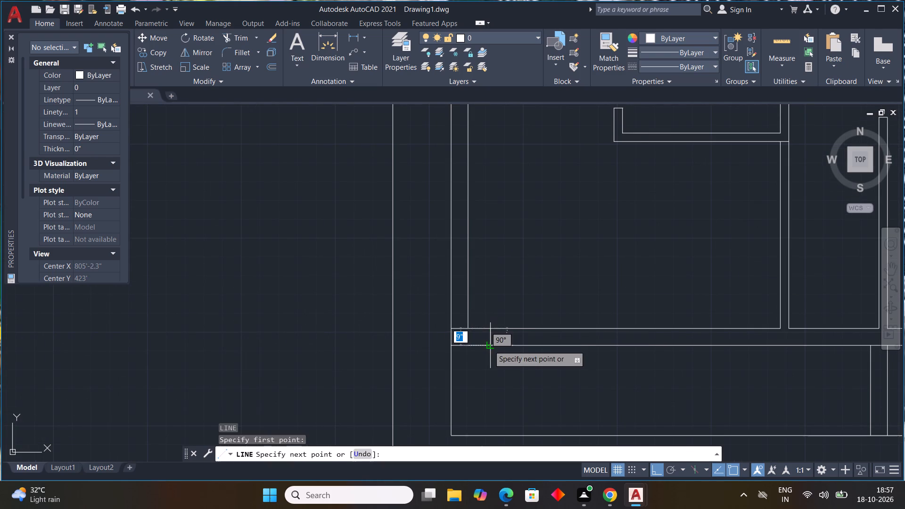
pyautogui.click(489, 345)
pyautogui.press('Escape')
pyautogui.press('space')
pyautogui.scroll(1, 652, 356)
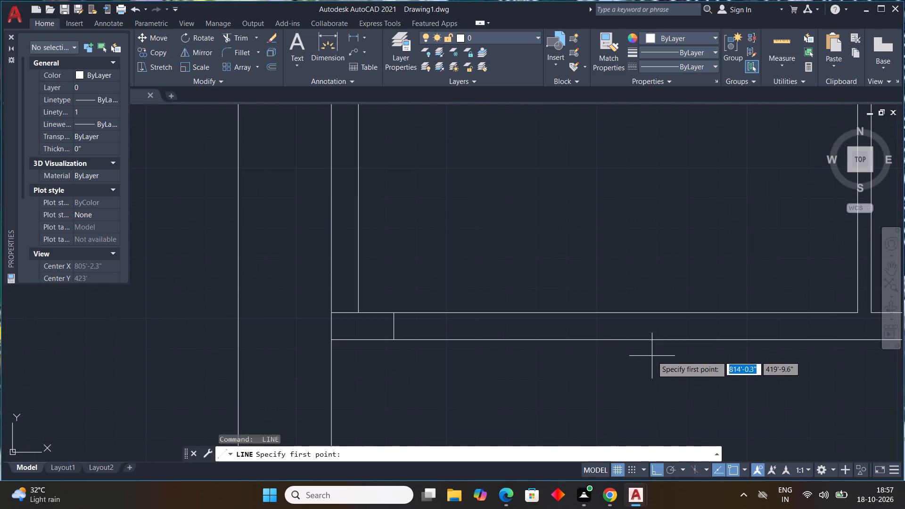
pyautogui.click(534, 314)
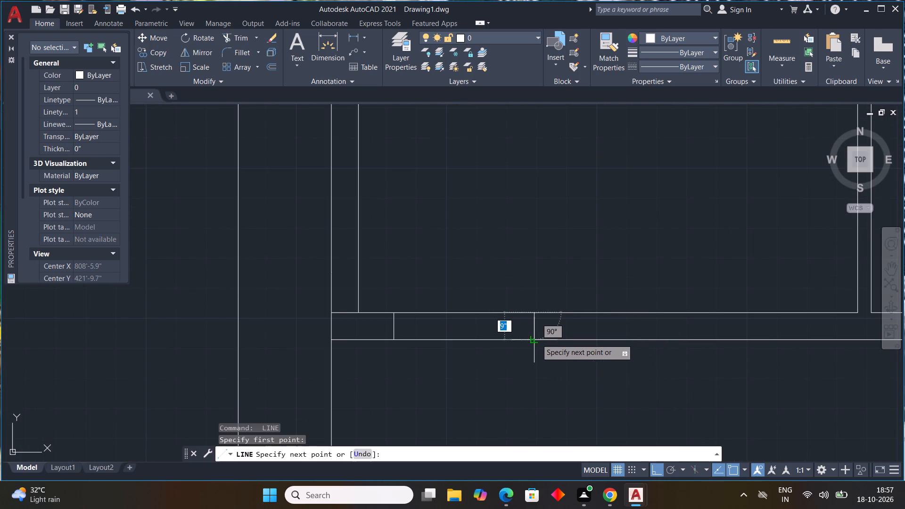
pyautogui.click(536, 339)
pyautogui.press('Escape')
# Draw two jamb lines across the bottom wall of the lower-right room, starting just right of the vertical partition.
pyautogui.press('space')
pyautogui.moveTo(672, 356); pyautogui.dragTo(600, 358, button='middle')
pyautogui.scroll(-1, 653, 359)
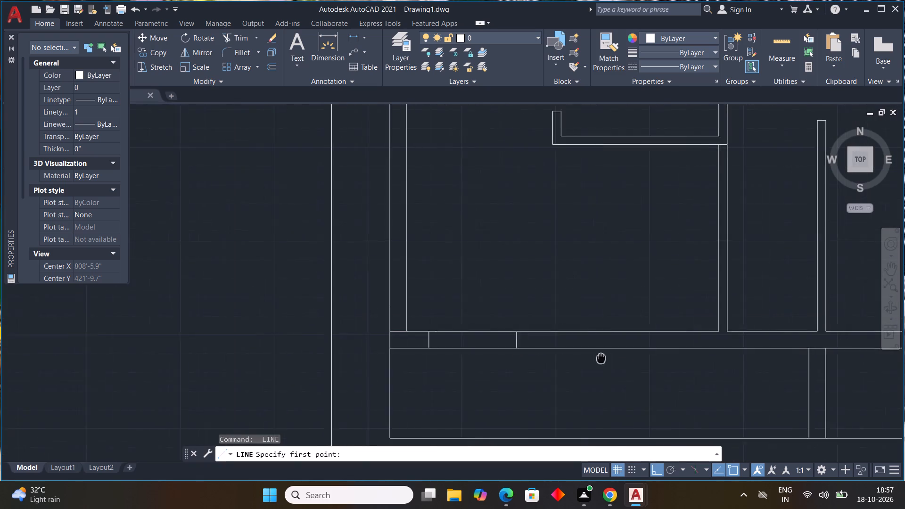
pyautogui.moveTo(600, 358); pyautogui.dragTo(395, 345, button='middle')
pyautogui.scroll(-1, 477, 340)
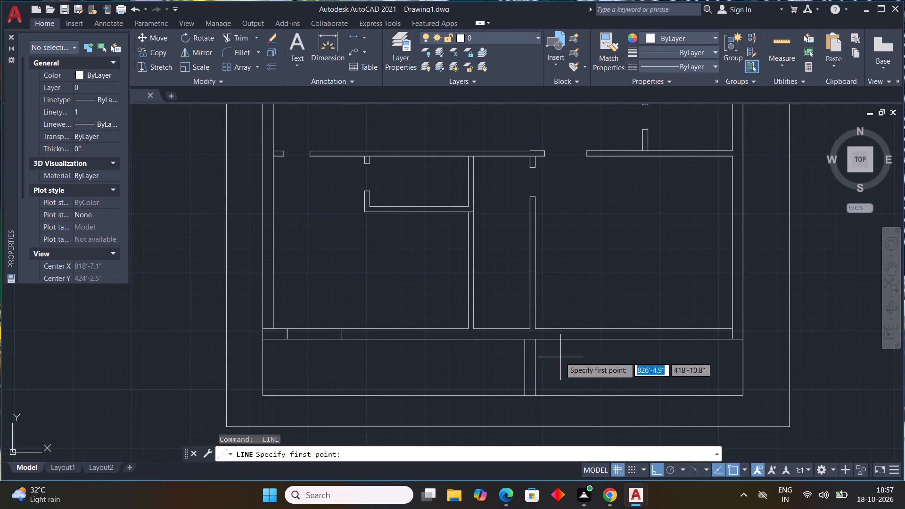
pyautogui.scroll(1, 559, 356)
pyautogui.click(539, 313)
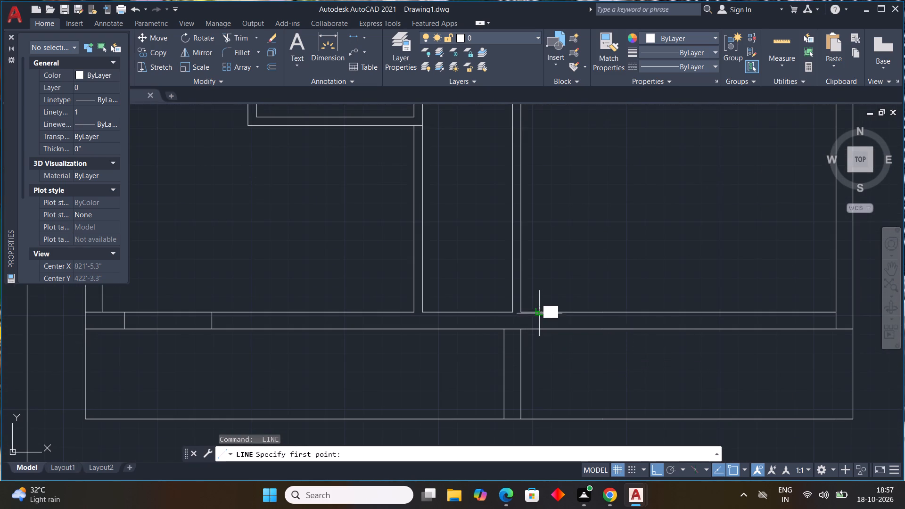
pyautogui.click(539, 329)
pyautogui.press('Escape')
pyautogui.press('space')
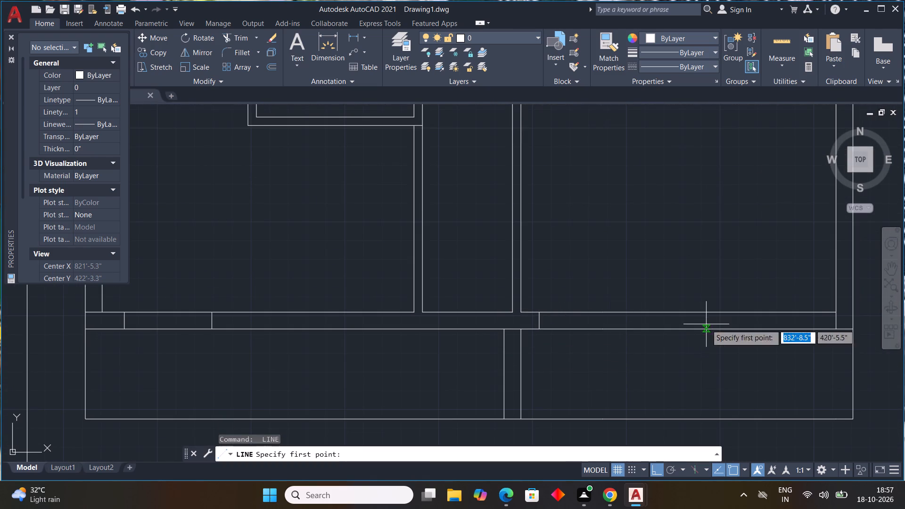
pyautogui.click(621, 314)
pyautogui.click(622, 330)
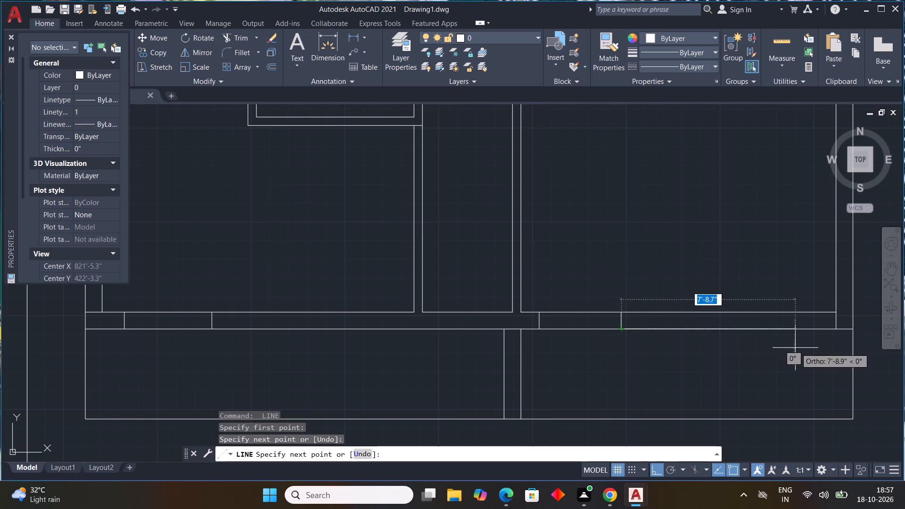
pyautogui.press('Escape')
# Offset the bottom wall's inner line between the two vertical partitions upward by 7'11".
pyautogui.scroll(-2, 635, 346)
pyautogui.moveTo(635, 346); pyautogui.dragTo(642, 393, button='middle')
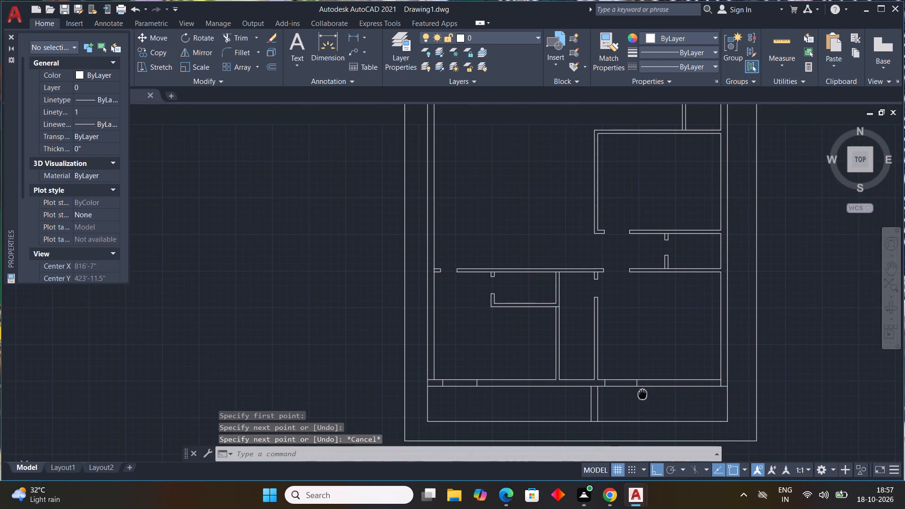
pyautogui.moveTo(642, 393); pyautogui.dragTo(642, 392, button='middle')
pyautogui.write('OF')
pyautogui.write('F')
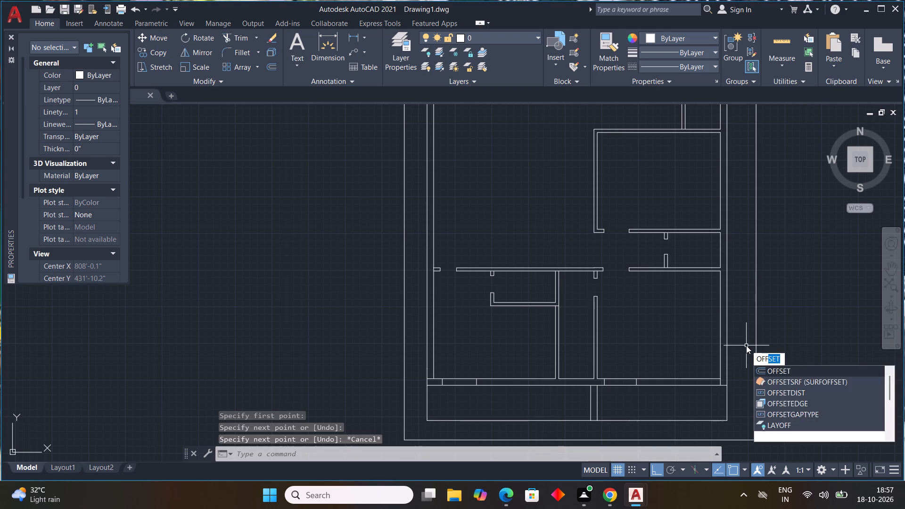
pyautogui.press('space')
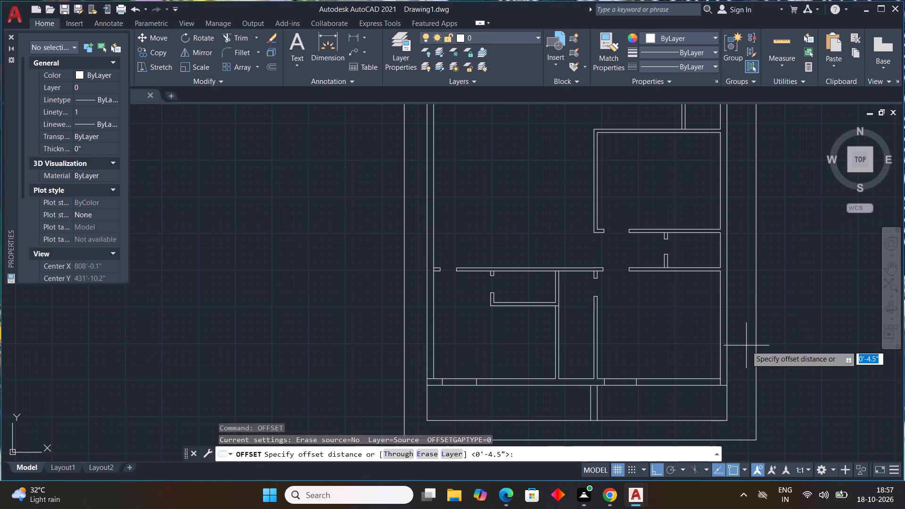
pyautogui.press('7')
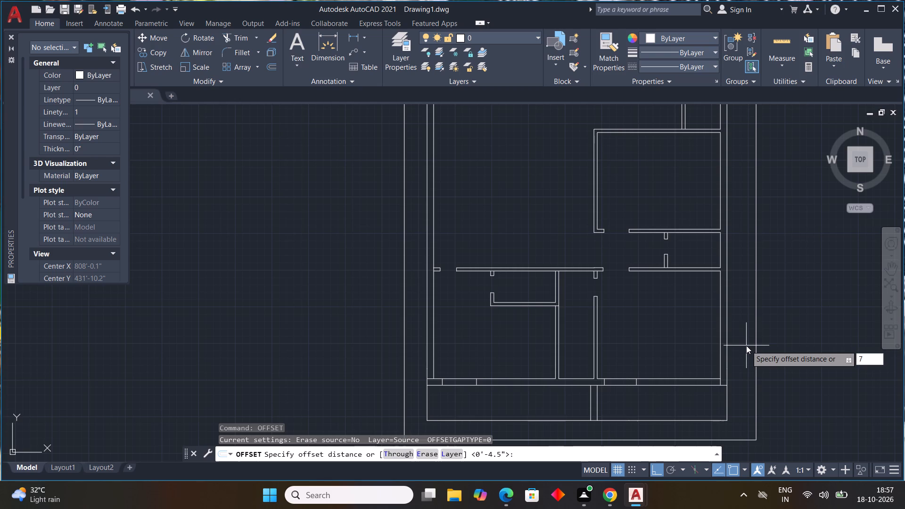
pyautogui.press("'")
pyautogui.write('11')
pyautogui.hotkey('shift', '"')
pyautogui.press('Return')
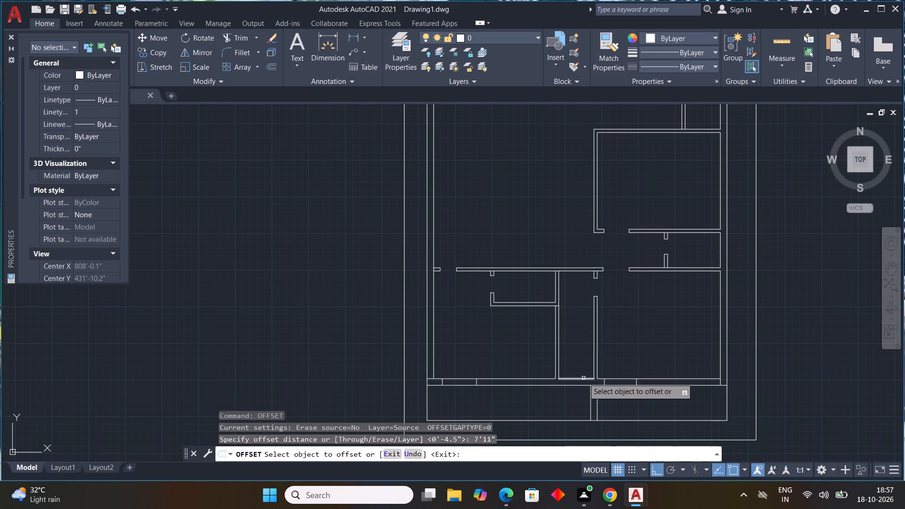
pyautogui.moveTo(580, 378); pyautogui.dragTo(582, 365)
pyautogui.click(581, 340)
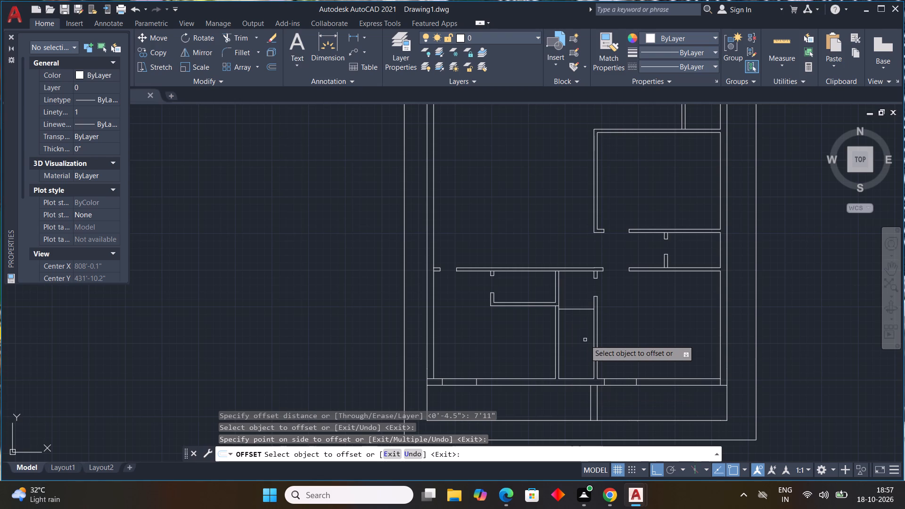
pyautogui.press('Escape')
# Offset the new horizontal line between the two vertical partitions upward by 4.5" to form a partition.
pyautogui.press('space')
pyautogui.write('4.5"')
pyautogui.press('Return')
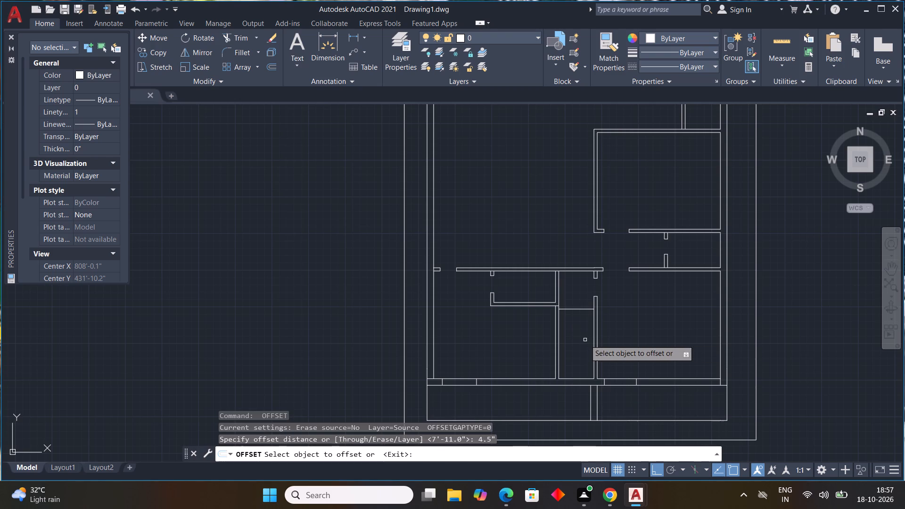
pyautogui.moveTo(576, 309); pyautogui.dragTo(577, 303)
pyautogui.click(577, 303)
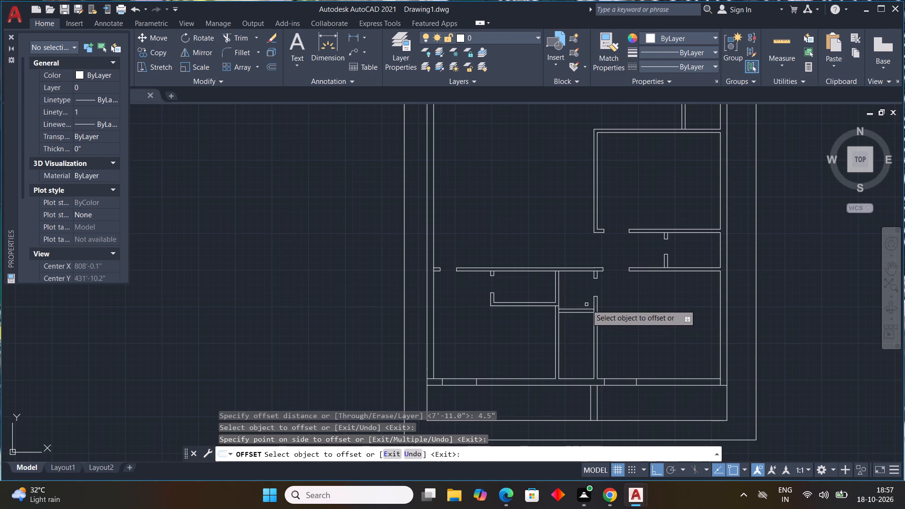
pyautogui.press('Escape')
pyautogui.press('Escape')
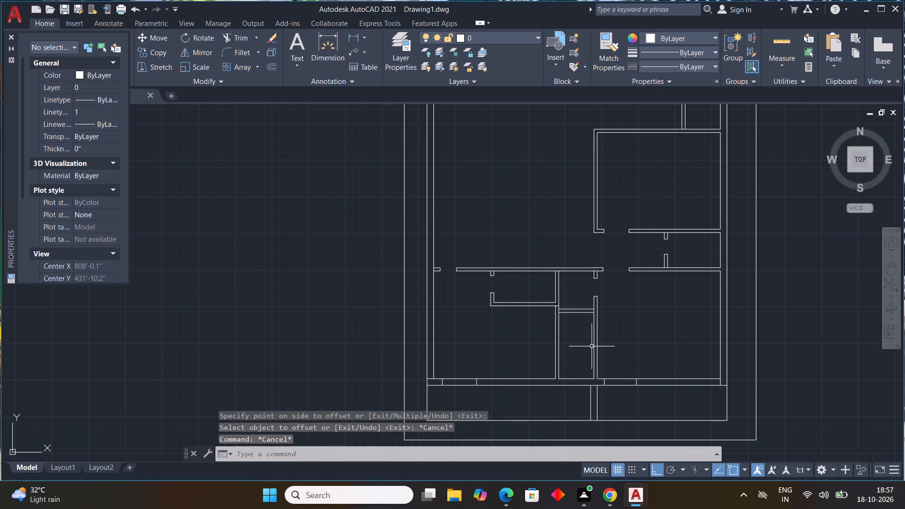
pyautogui.press('Escape')
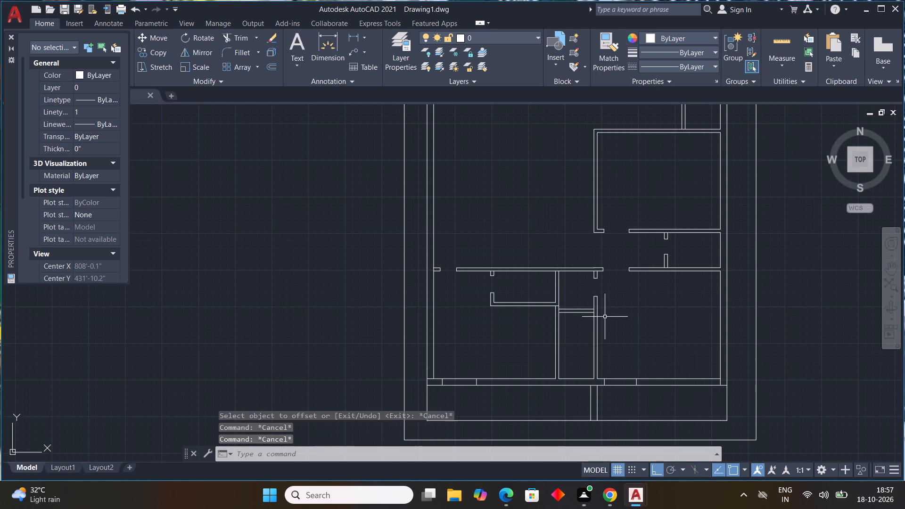
pyautogui.press('Escape')
# Draw two jamb lines across the new short horizontal partition, one near each of the vertical partitions.
pyautogui.scroll(3, 584, 311)
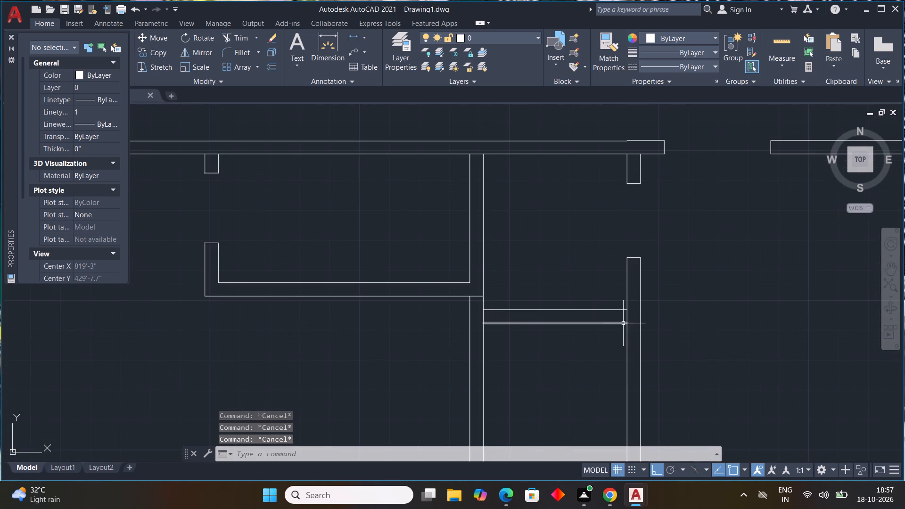
pyautogui.write('L')
pyautogui.press('space')
pyautogui.scroll(3, 589, 313)
pyautogui.scroll(-3, 450, 304)
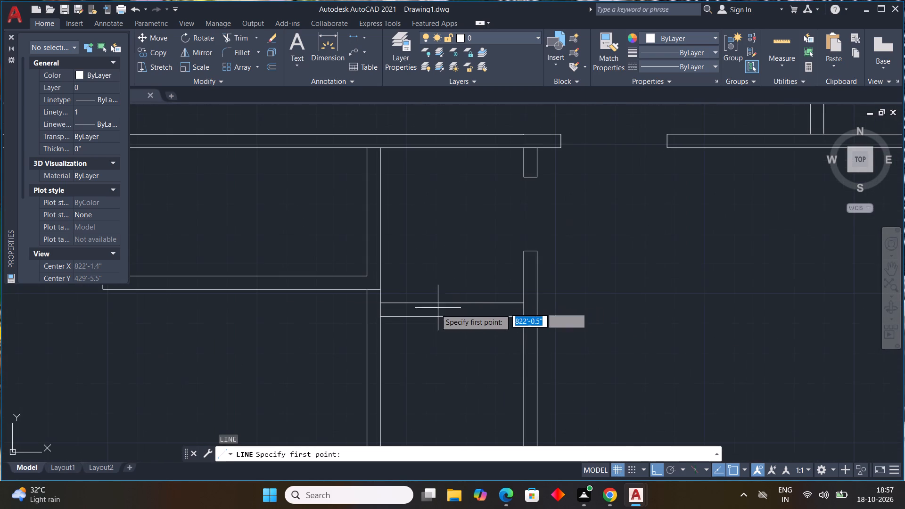
pyautogui.scroll(2, 404, 306)
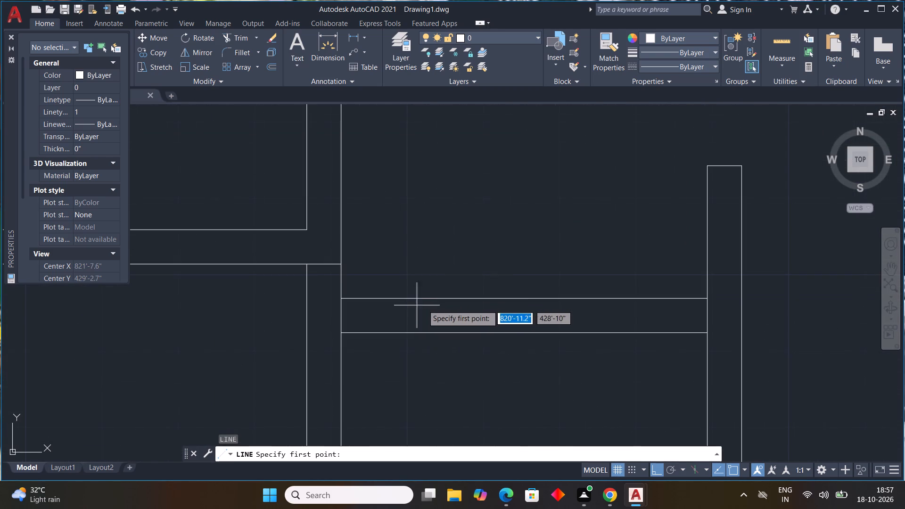
pyautogui.click(424, 299)
pyautogui.click(428, 335)
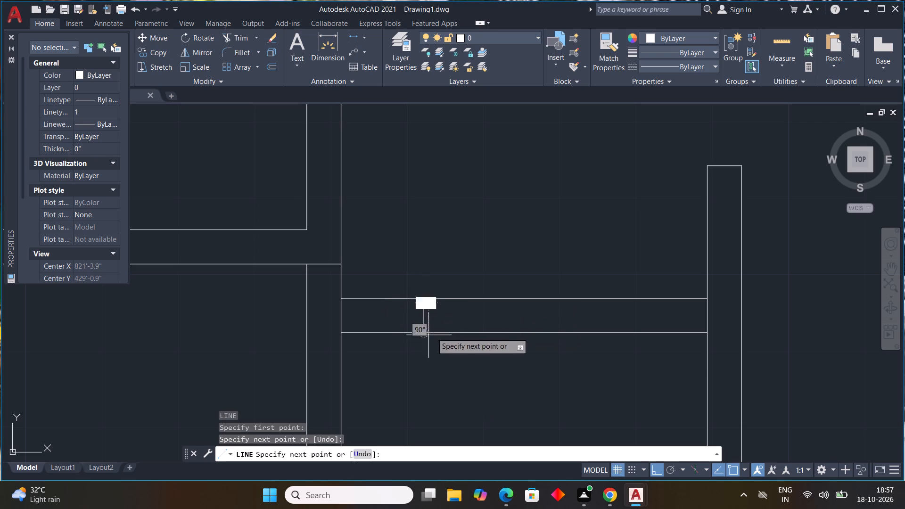
pyautogui.press('Escape')
pyautogui.press('space')
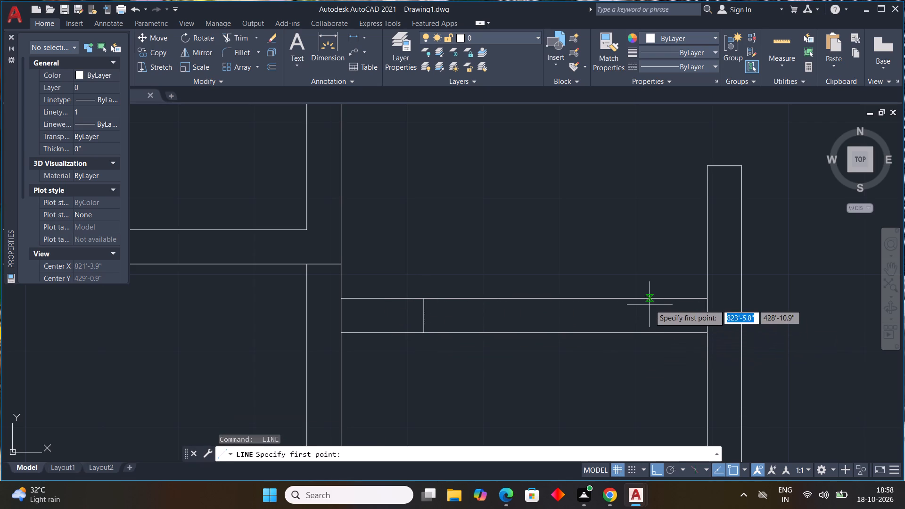
pyautogui.click(660, 300)
pyautogui.click(660, 331)
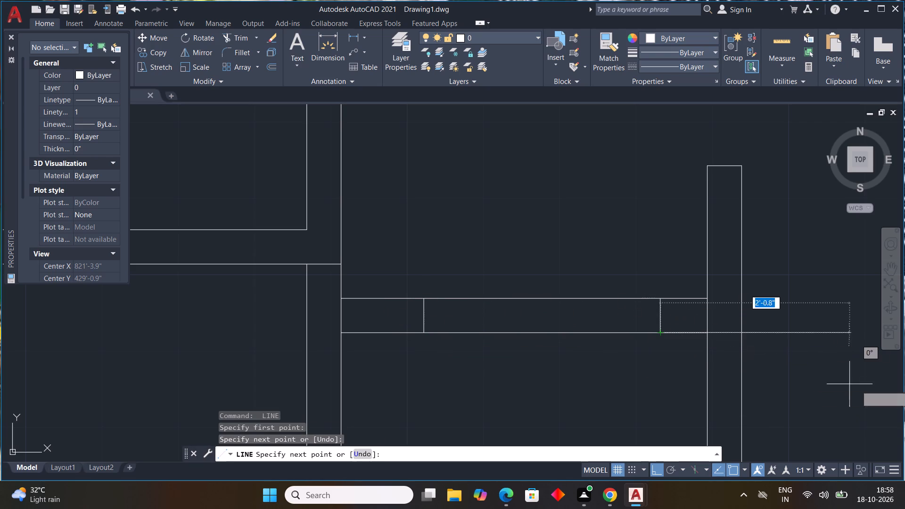
pyautogui.press('Escape')
# Trim both lines of the short horizontal partition between its two jamb lines.
pyautogui.write('TR')
pyautogui.press('space')
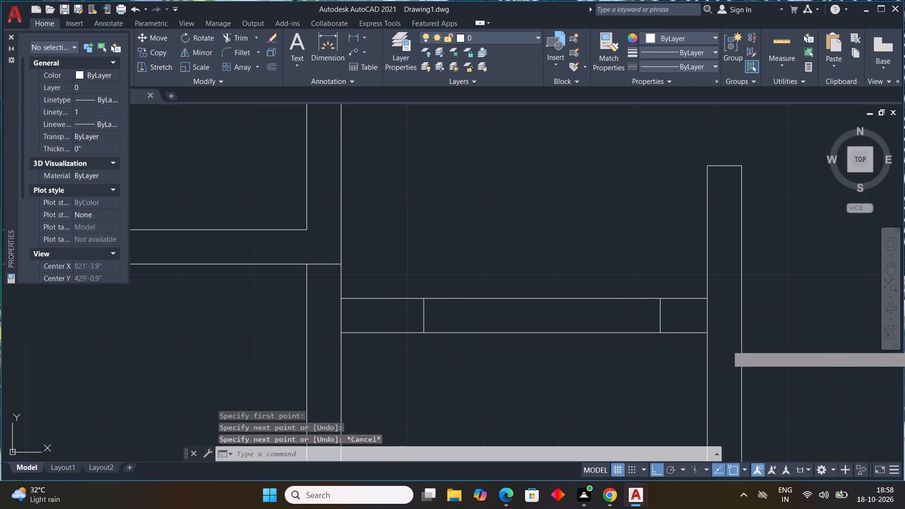
pyautogui.moveTo(516, 263); pyautogui.dragTo(517, 413)
# Trim the bottom wall for the lower-right and lower-left room openings, plus the short inner-line piece across the left wall's base.
pyautogui.scroll(-3, 536, 384)
pyautogui.moveTo(559, 406); pyautogui.dragTo(537, 208, button='middle')
pyautogui.moveTo(622, 327); pyautogui.dragTo(624, 375)
pyautogui.scroll(-3, 620, 365)
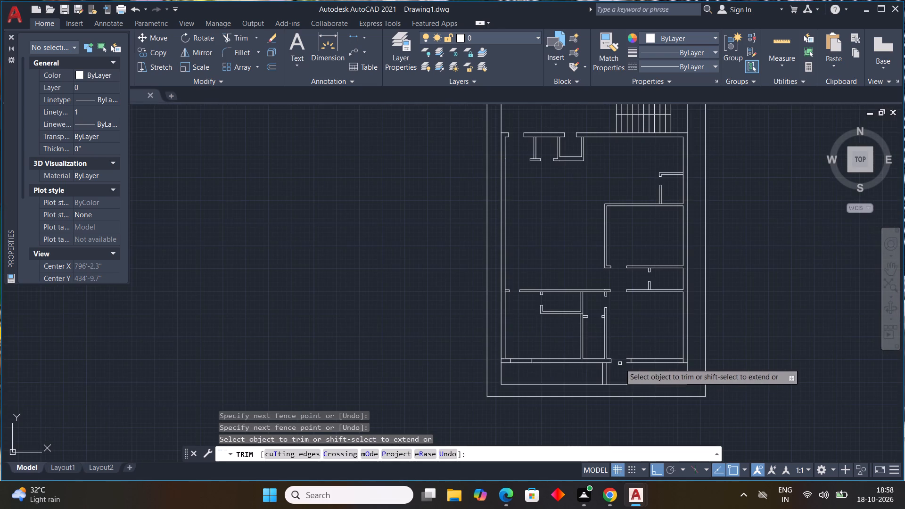
pyautogui.scroll(3, 528, 355)
pyautogui.moveTo(517, 351); pyautogui.dragTo(512, 398)
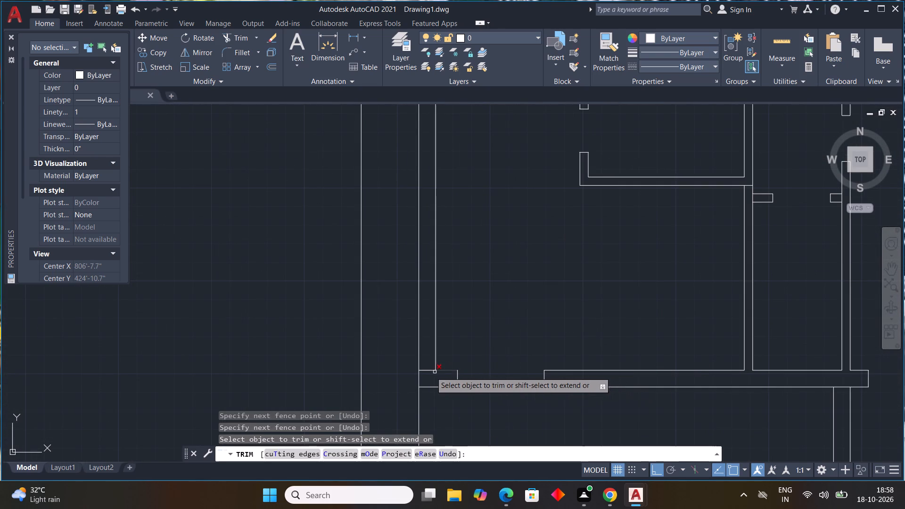
pyautogui.click(429, 369)
# Trim the two short line ends projecting into the lower-right room's bottom wall opening past its right jamb.
pyautogui.scroll(-2, 642, 426)
pyautogui.moveTo(676, 419); pyautogui.dragTo(583, 384, button='middle')
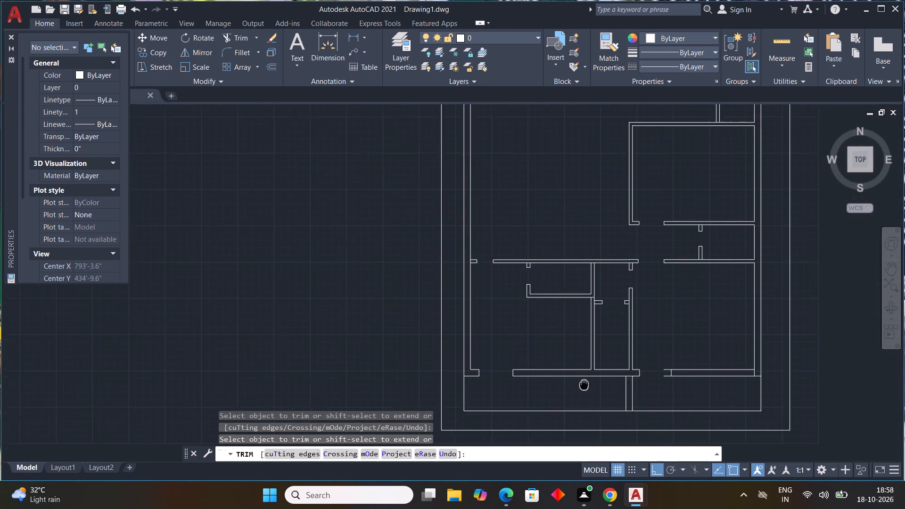
pyautogui.moveTo(583, 384); pyautogui.dragTo(489, 338, button='middle')
pyautogui.scroll(2, 579, 327)
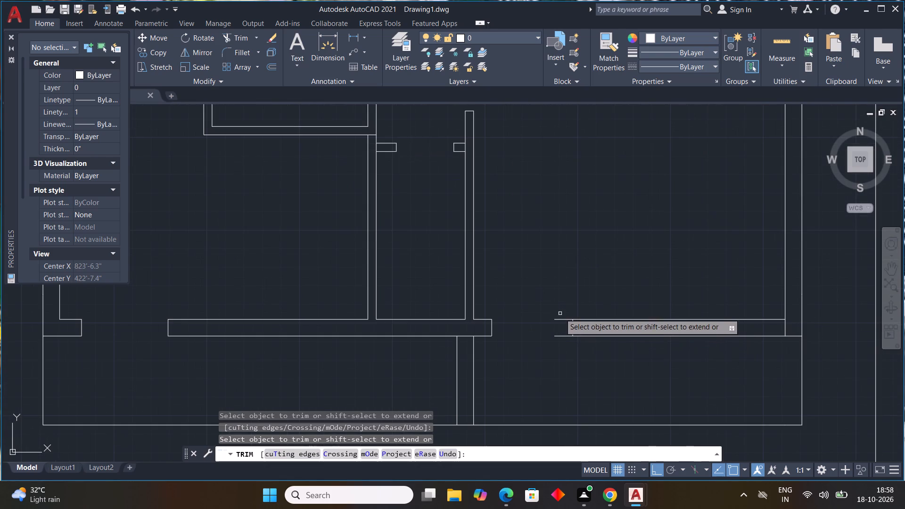
pyautogui.moveTo(561, 313); pyautogui.dragTo(561, 345)
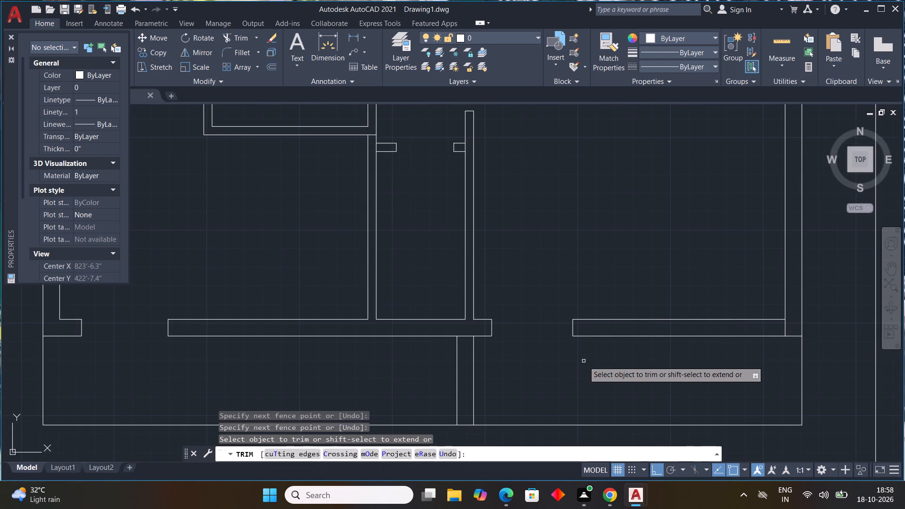
pyautogui.scroll(-1, 584, 360)
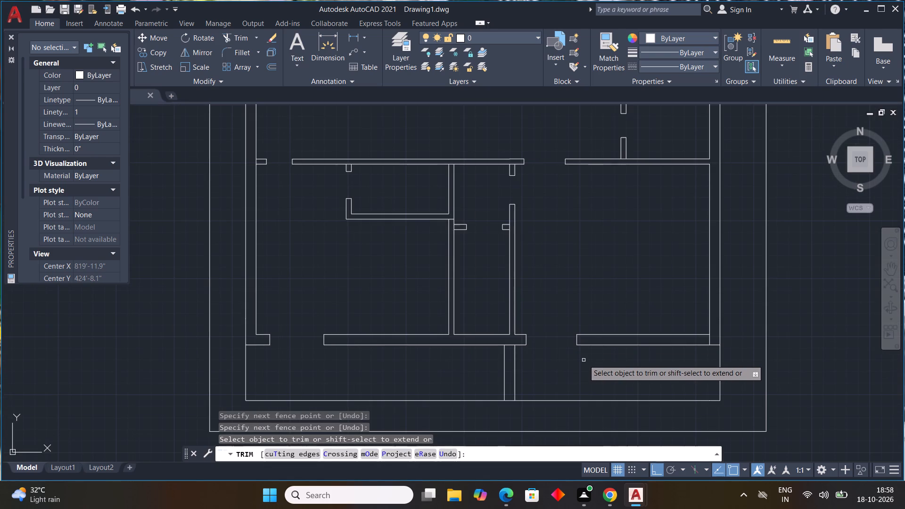
# Trim the short inner-line piece that crosses the bottom wall at the right wall's base.
pyautogui.click(710, 341)
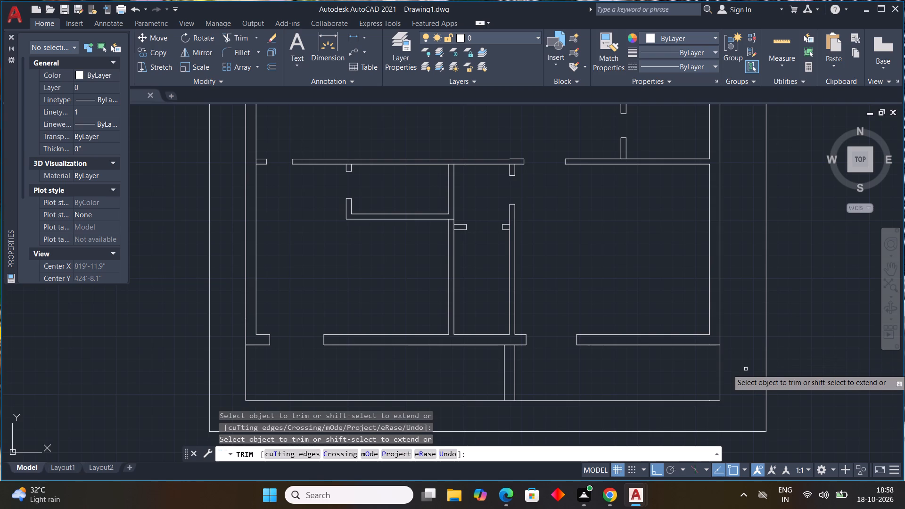
pyautogui.scroll(-3, 698, 353)
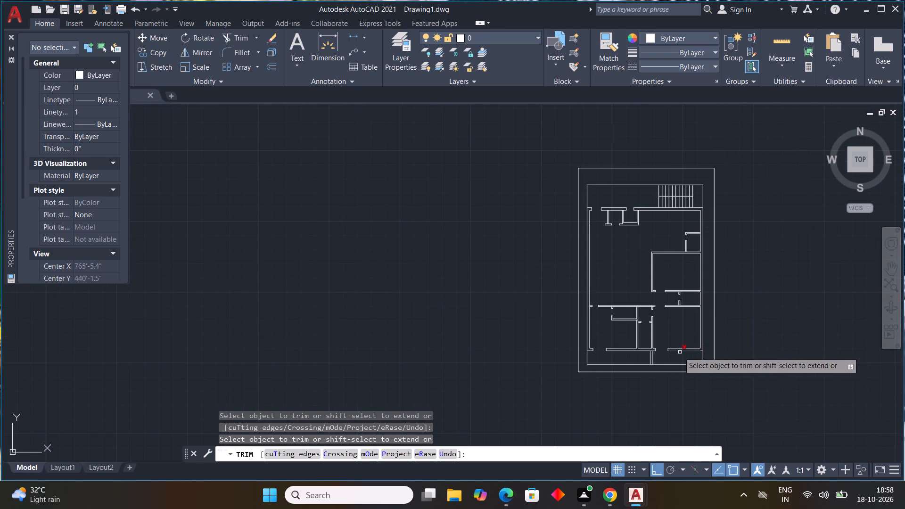
pyautogui.moveTo(673, 336); pyautogui.dragTo(672, 349, button='middle')
pyautogui.press('Escape')
pyautogui.press('Escape')
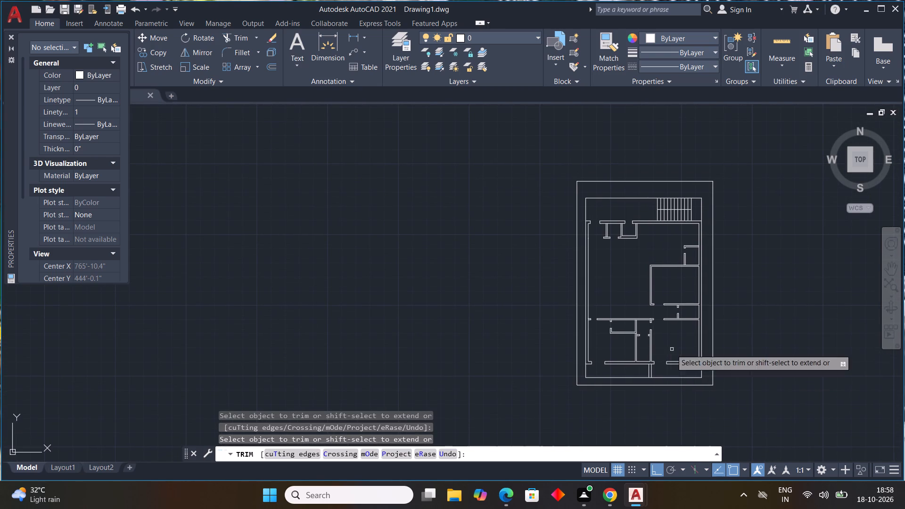
pyautogui.press('Escape')
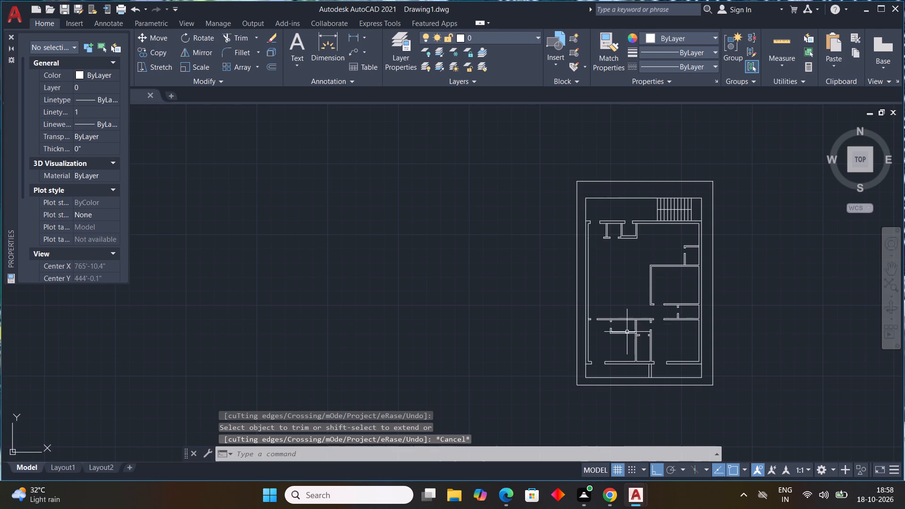
# Dimension the building outline's full width along its top edge, placing the dimension line just above the outline.
pyautogui.click(335, 48)
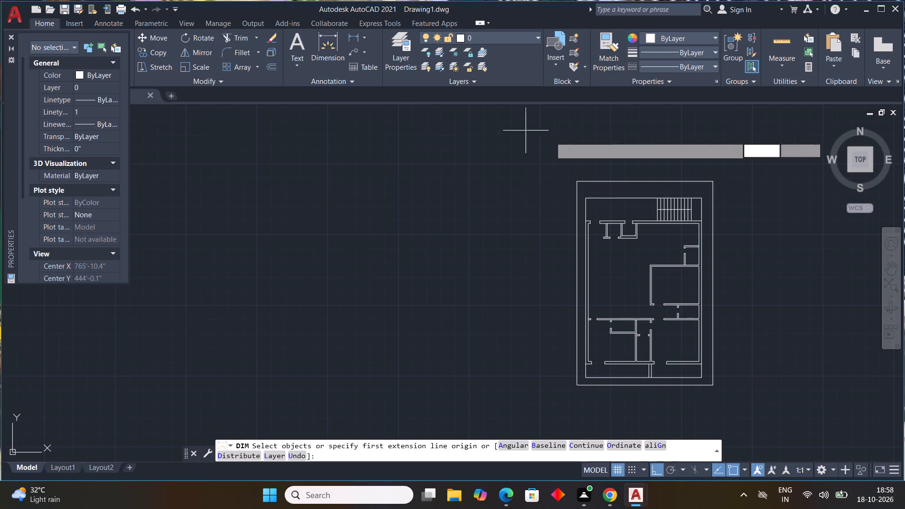
pyautogui.scroll(3, 592, 200)
pyautogui.click(574, 192)
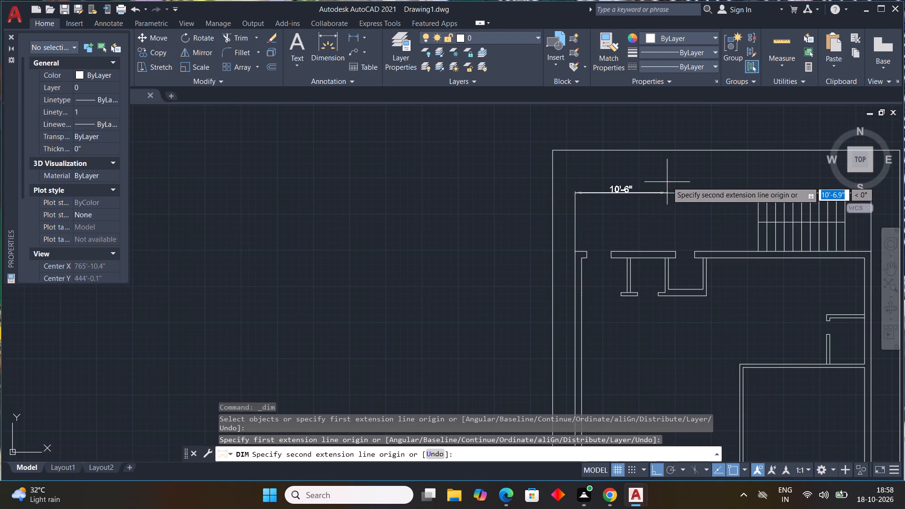
pyautogui.moveTo(668, 181); pyautogui.dragTo(510, 201, button='middle')
pyautogui.scroll(-1, 507, 201)
pyautogui.scroll(2, 644, 209)
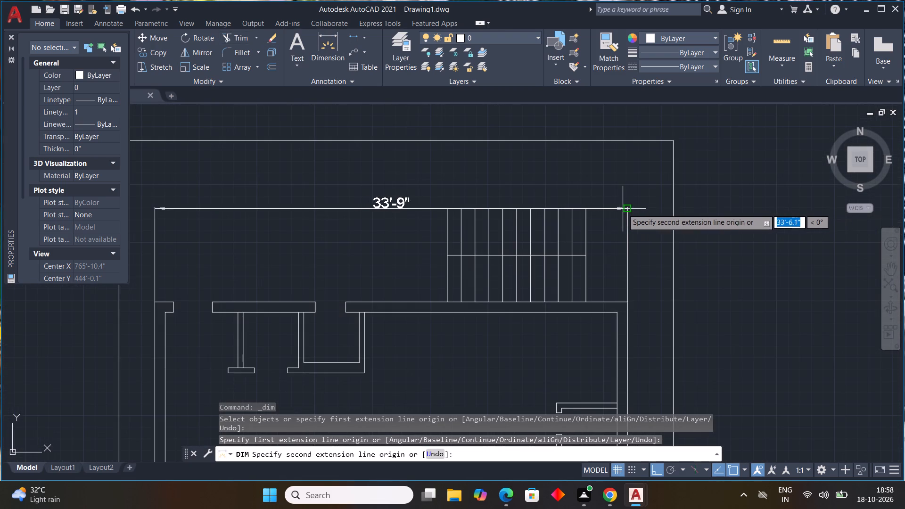
pyautogui.click(628, 210)
pyautogui.click(625, 181)
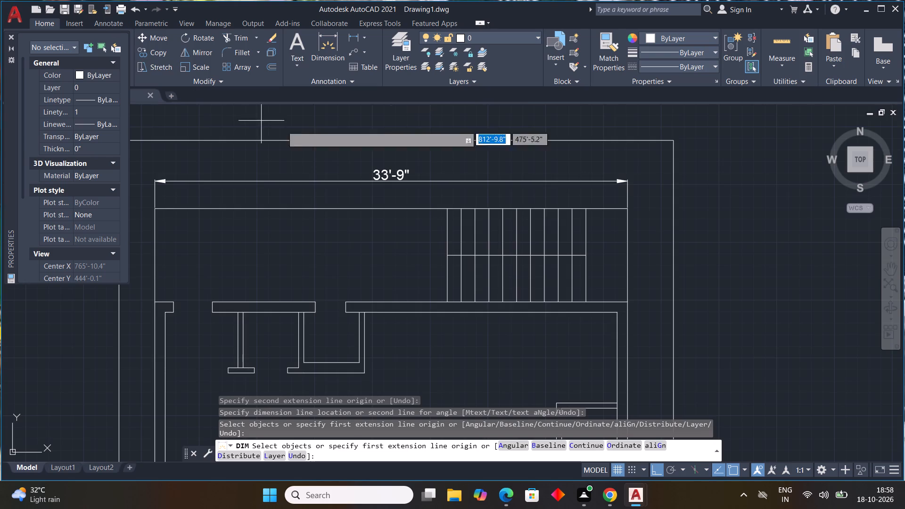
# Dimension the outer plot boundary's full width, placing the dimension line just above its top edge.
pyautogui.scroll(-3, 304, 133)
pyautogui.click(265, 136)
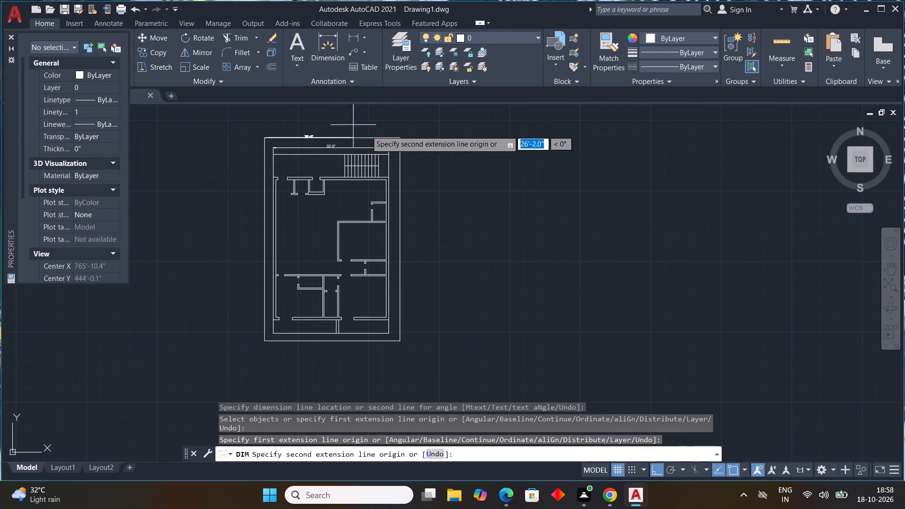
pyautogui.click(397, 137)
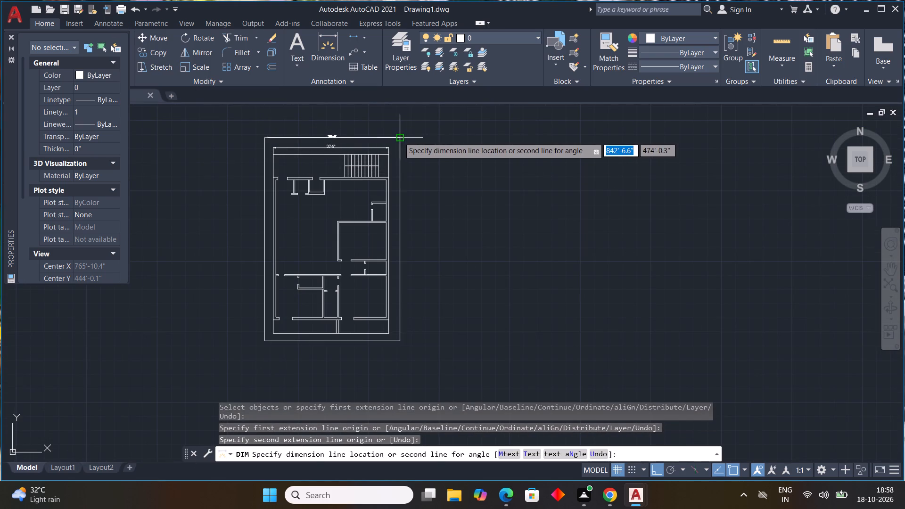
pyautogui.scroll(3, 398, 137)
pyautogui.moveTo(406, 127); pyautogui.dragTo(472, 163, button='middle')
pyautogui.click(471, 156)
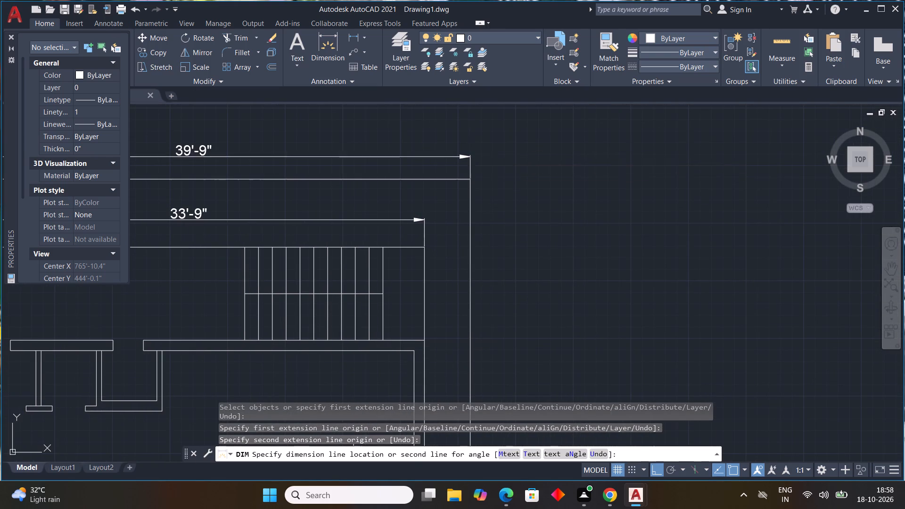
pyautogui.scroll(-3, 547, 172)
pyautogui.press('Escape')
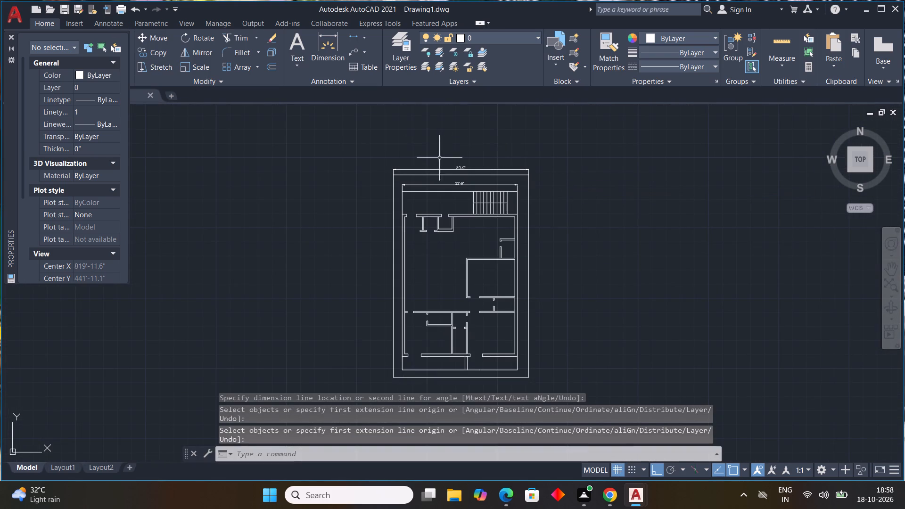
# Override the plot width dimension's text with 40'.
pyautogui.scroll(3, 468, 167)
pyautogui.doubleClick(456, 168)
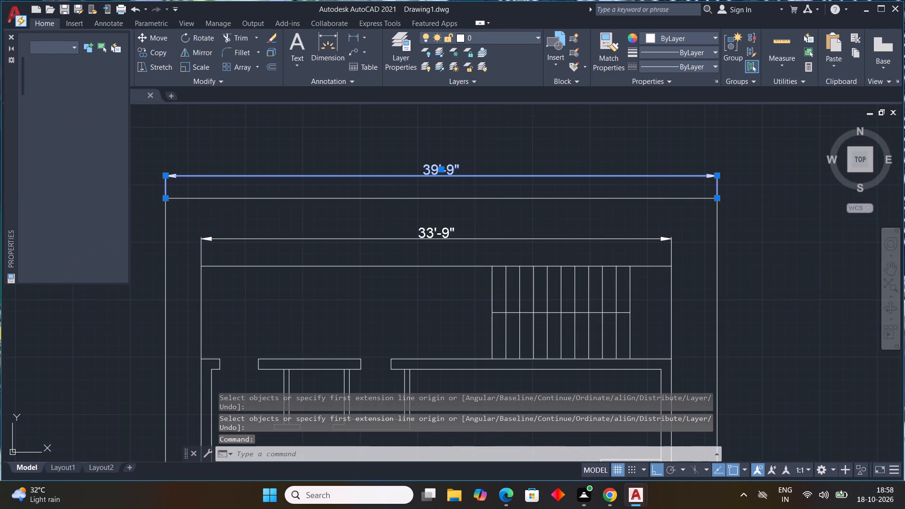
pyautogui.press('Delete')
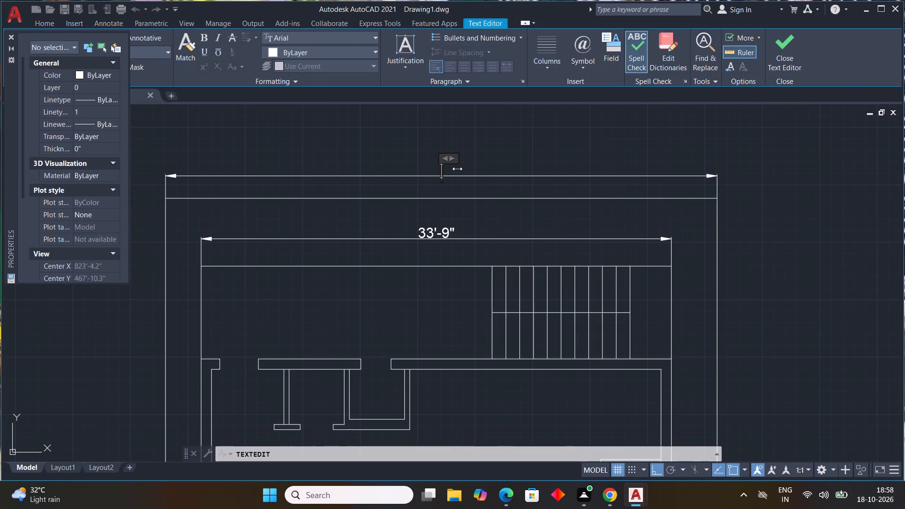
pyautogui.write("40'")
pyautogui.press('Return')
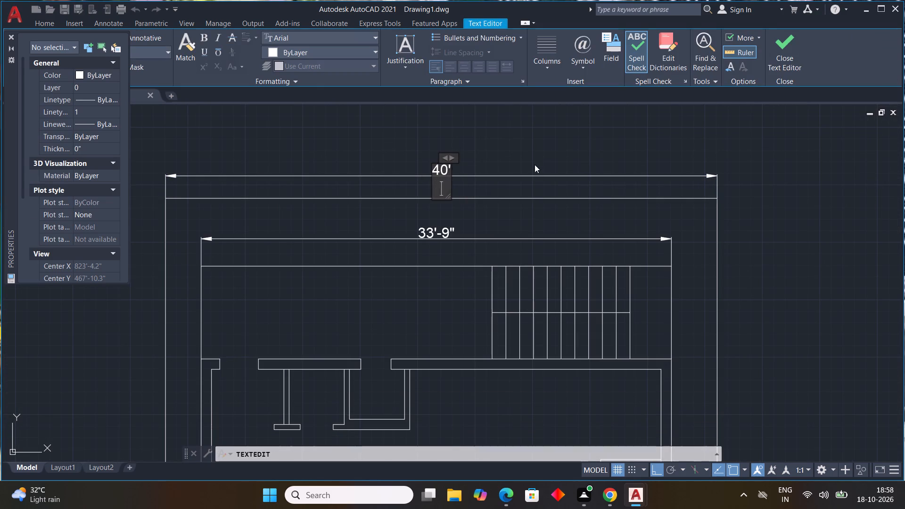
pyautogui.moveTo(535, 164); pyautogui.dragTo(536, 156)
pyautogui.scroll(-2, 524, 204)
pyautogui.press('Escape')
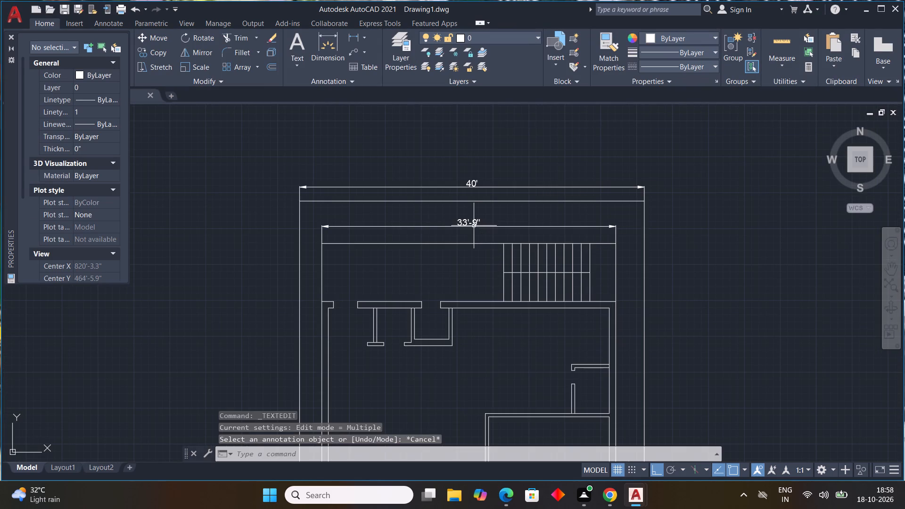
pyautogui.press('Escape')
# Override the building width dimension's text with 34'5".
pyautogui.doubleClick(474, 223)
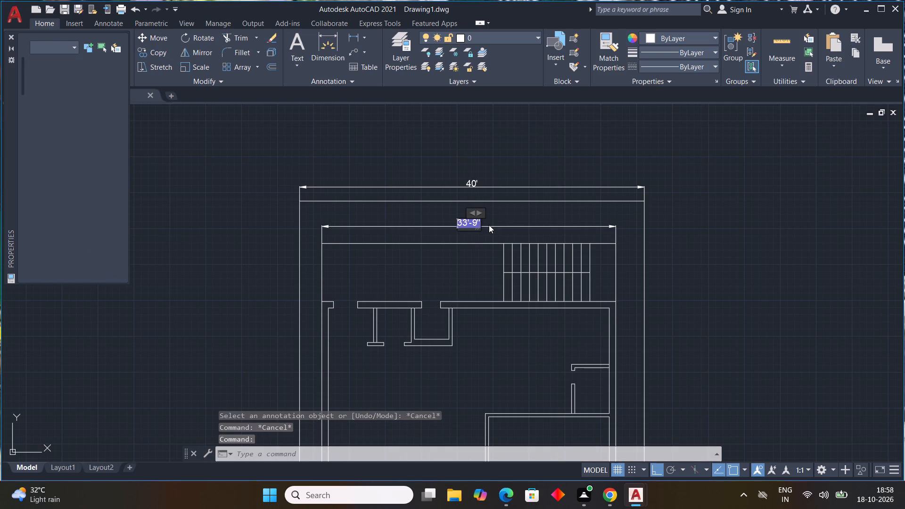
pyautogui.press('Delete')
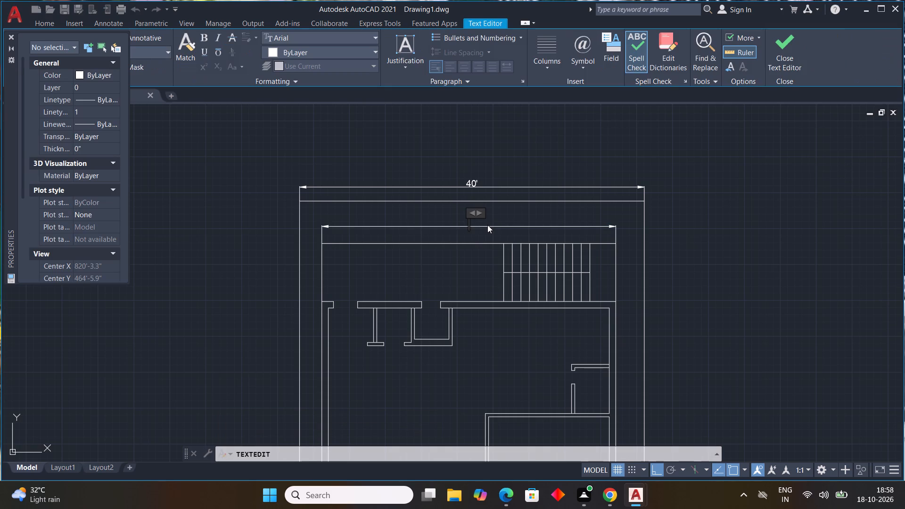
pyautogui.write("34'")
pyautogui.press('5')
pyautogui.hotkey('shift', '"')
pyautogui.press('Return')
pyautogui.click(534, 180)
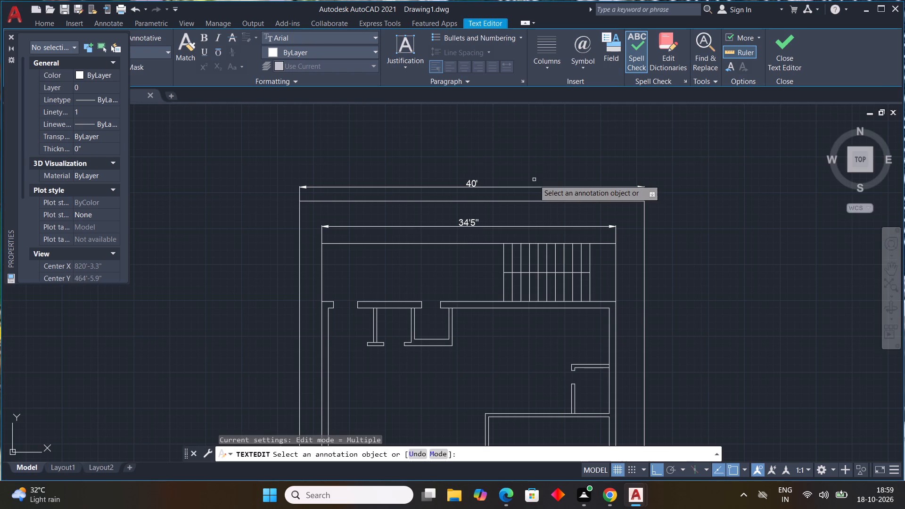
pyautogui.scroll(-1, 513, 280)
pyautogui.moveTo(503, 359); pyautogui.dragTo(496, 279, button='middle')
pyautogui.moveTo(453, 339); pyautogui.dragTo(421, 265, button='middle')
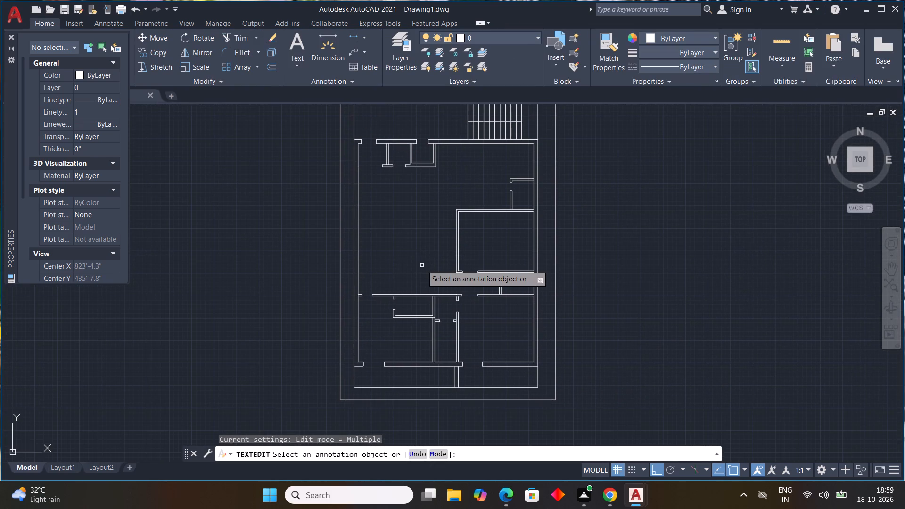
pyautogui.press('Escape')
pyautogui.press('Escape')
pyautogui.press('Escape')
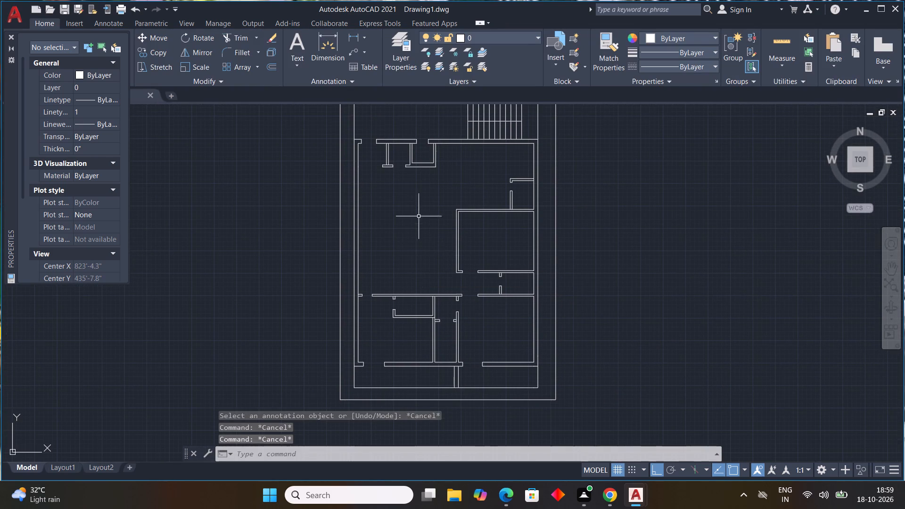
# Draw a 9" vertical line across the upper wall, between the two short partitions of the upper-left room.
pyautogui.moveTo(419, 214); pyautogui.dragTo(438, 254, button='middle')
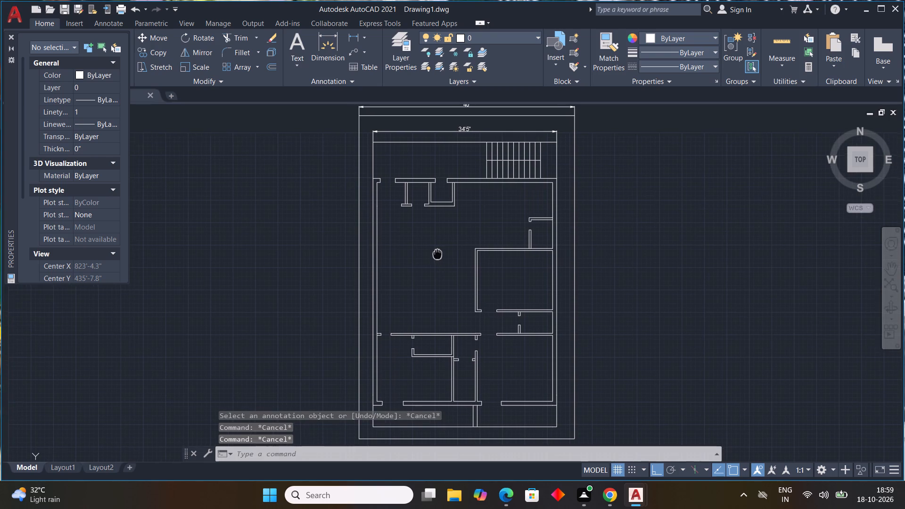
pyautogui.moveTo(438, 254); pyautogui.dragTo(438, 254, button='middle')
pyautogui.press('Escape')
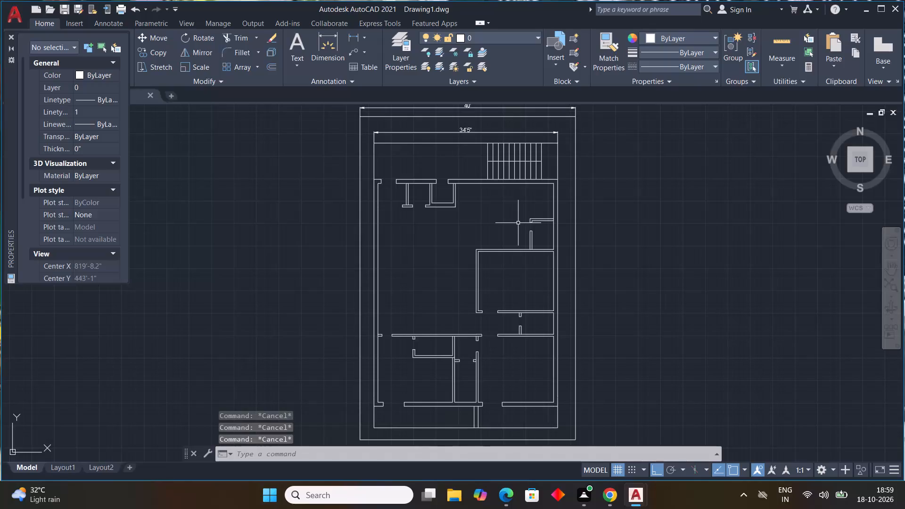
pyautogui.press('Escape')
pyautogui.write('L')
pyautogui.press('space')
pyautogui.scroll(-1, 513, 212)
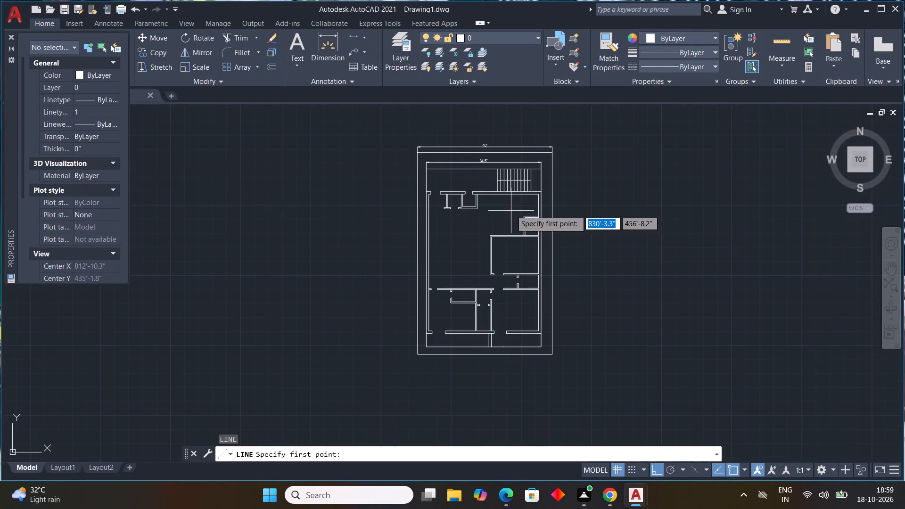
pyautogui.scroll(2, 500, 189)
pyautogui.scroll(2, 383, 200)
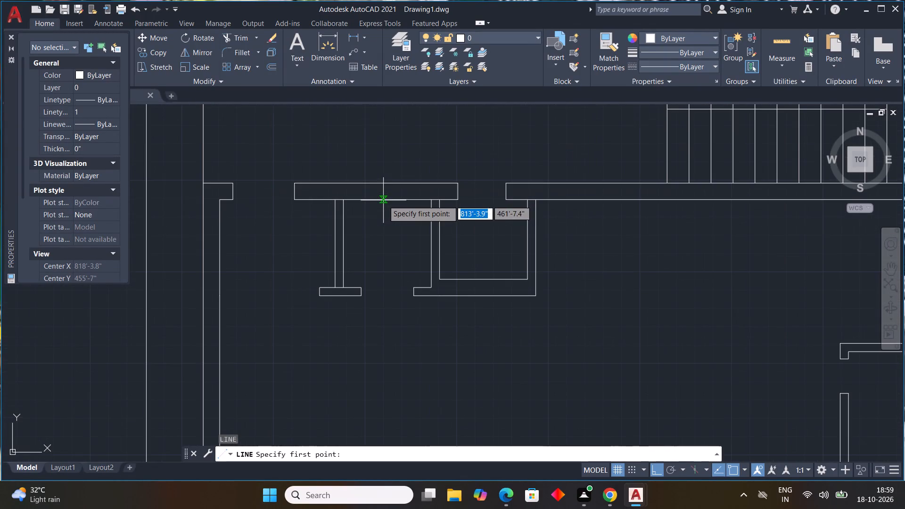
pyautogui.moveTo(365, 183); pyautogui.dragTo(366, 187)
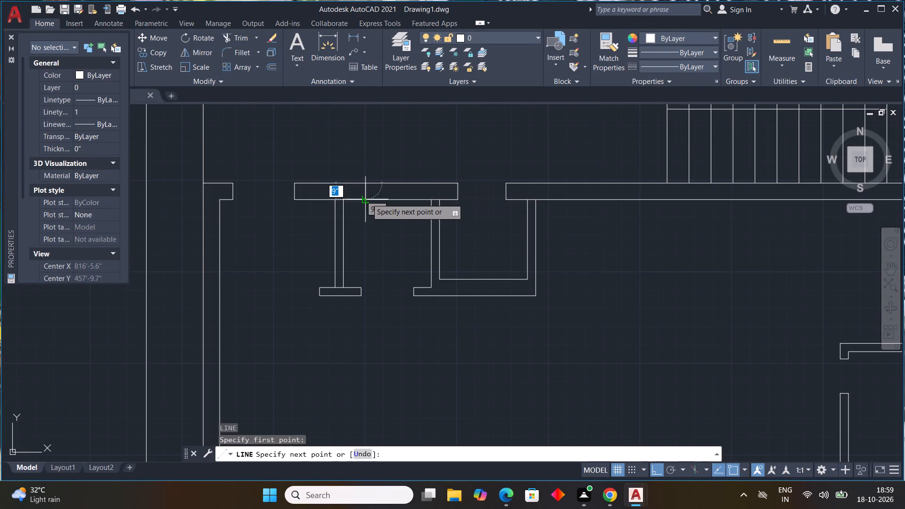
pyautogui.click(367, 198)
pyautogui.press('Escape')
# Draw a vertical line across the upper wall's thickness, beneath the stair's left part between its second and third riser lines.
pyautogui.press('space')
pyautogui.moveTo(670, 229); pyautogui.dragTo(611, 273, button='middle')
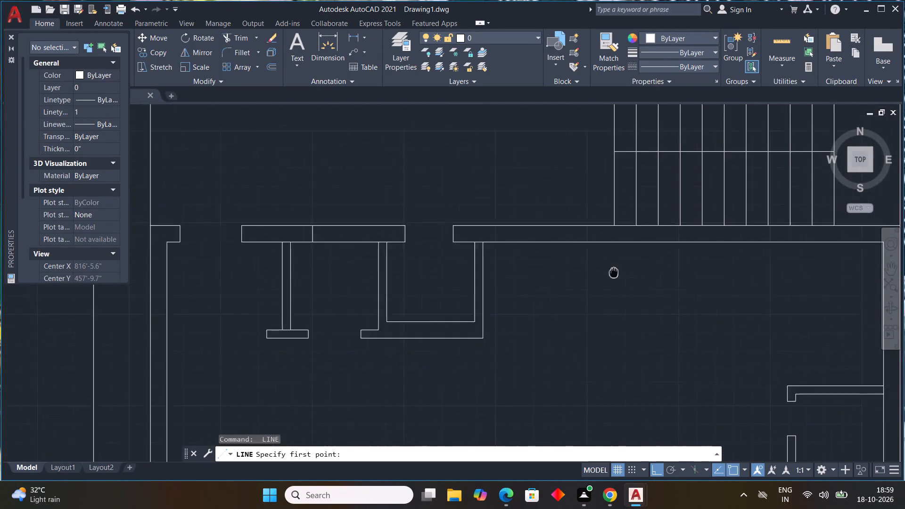
pyautogui.moveTo(611, 273); pyautogui.dragTo(591, 272, button='middle')
pyautogui.scroll(1, 629, 230)
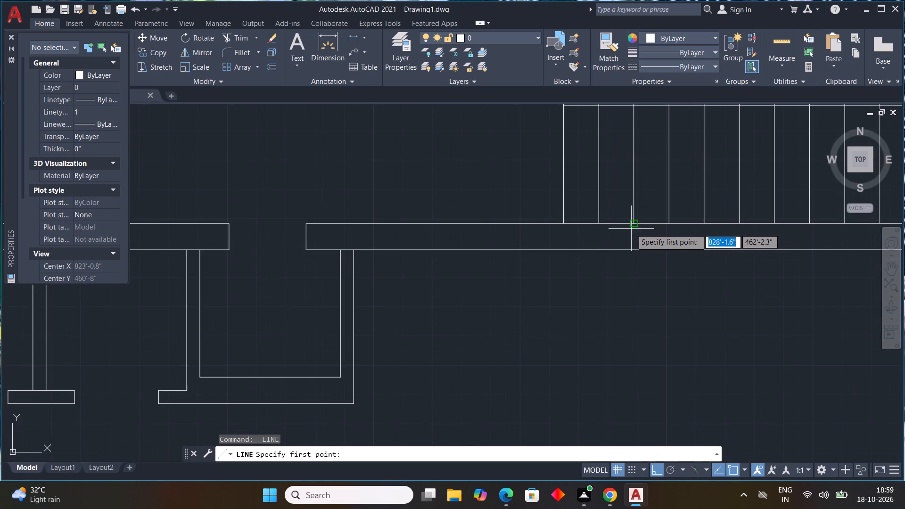
pyautogui.click(618, 224)
pyautogui.click(616, 250)
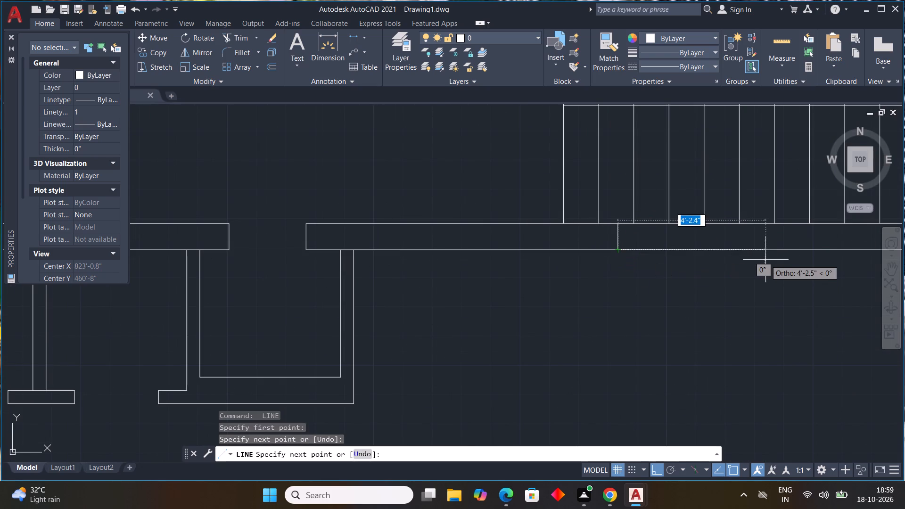
pyautogui.press('Escape')
# Offset the vertical line in the upper wall's left segment 2' to its right.
pyautogui.scroll(-4, 753, 264)
pyautogui.scroll(1, 729, 287)
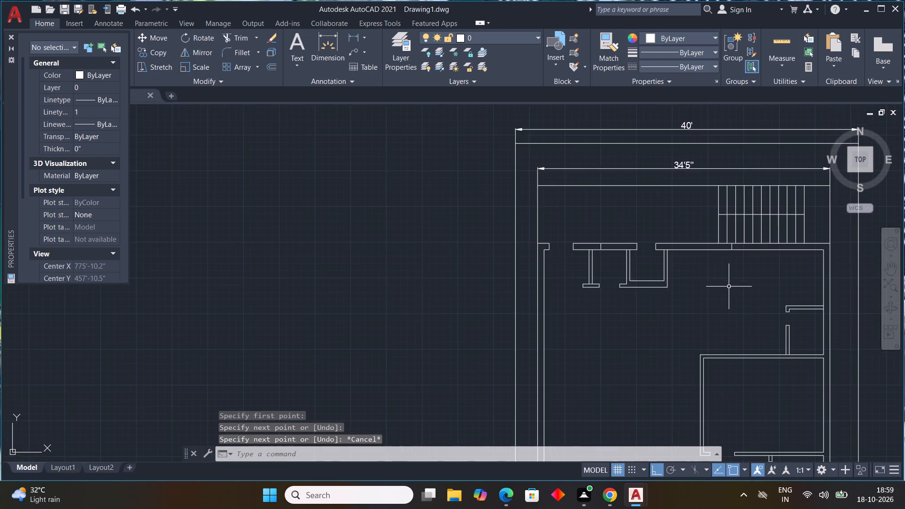
pyautogui.scroll(1, 729, 287)
pyautogui.write("OFF 2'")
pyautogui.press('Return')
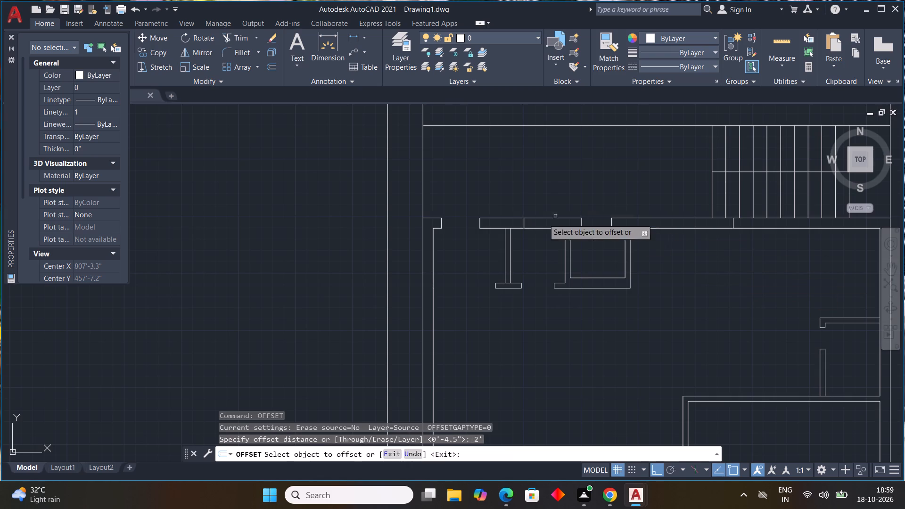
pyautogui.click(524, 224)
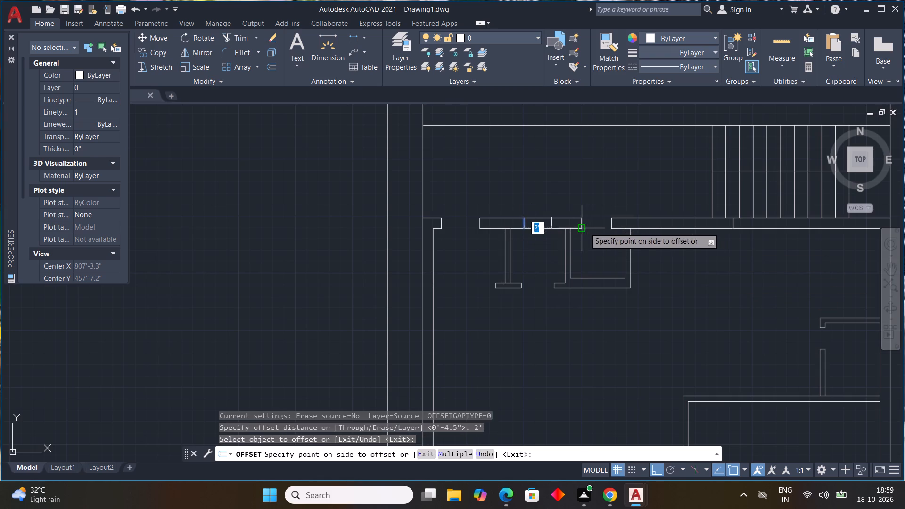
pyautogui.click(584, 227)
pyautogui.moveTo(609, 250); pyautogui.dragTo(571, 271, button='middle')
pyautogui.press('Escape')
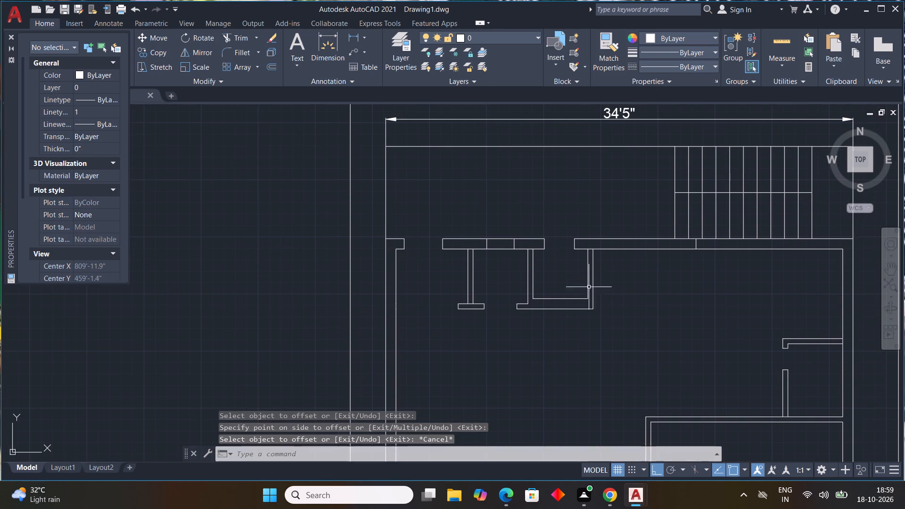
# Offset the vertical line across the upper wall beneath the stair 3' to its right.
pyautogui.press('space')
pyautogui.moveTo(716, 289); pyautogui.dragTo(625, 309, button='middle')
pyautogui.write("3'")
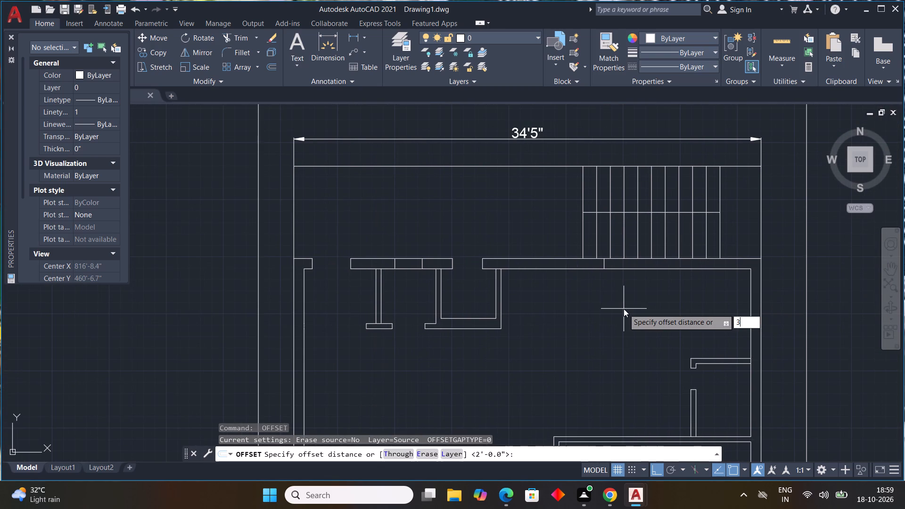
pyautogui.press('Return')
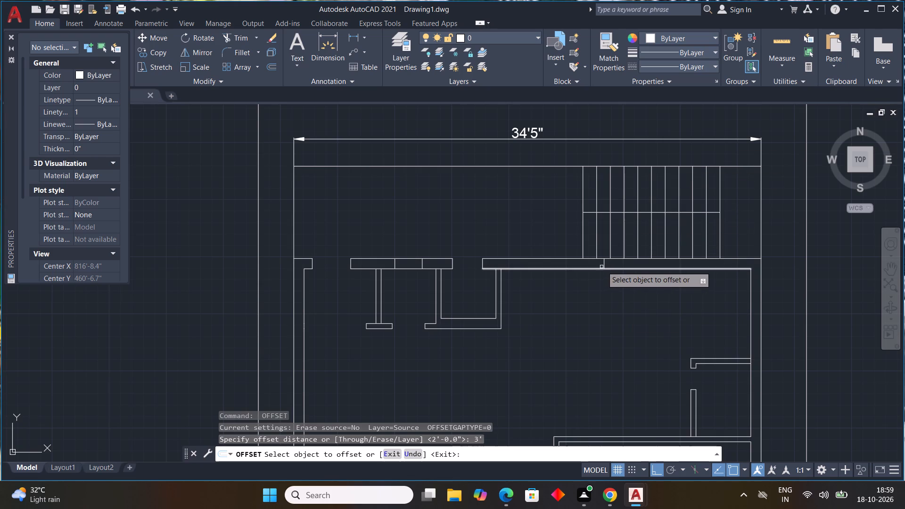
pyautogui.moveTo(603, 263); pyautogui.dragTo(632, 272)
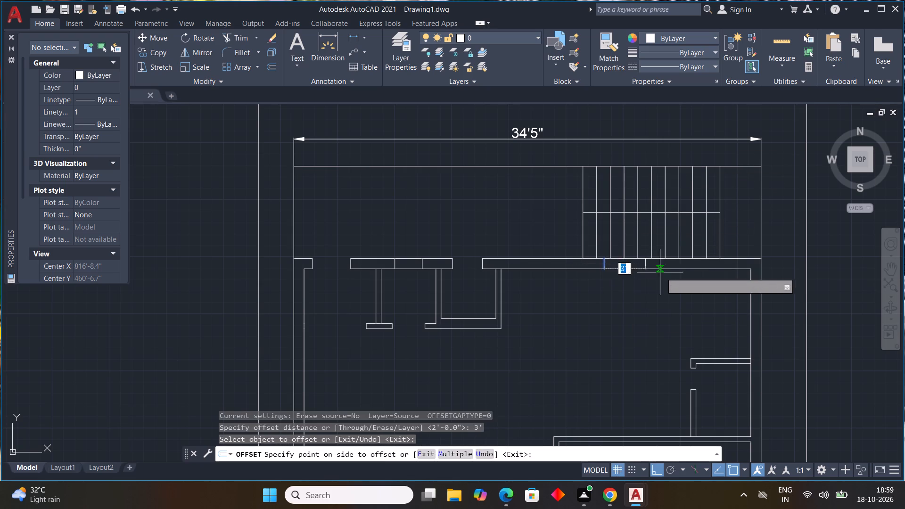
pyautogui.click(670, 271)
pyautogui.press('Escape')
pyautogui.press('Escape')
pyautogui.press('Escape')
pyautogui.press('Escape')
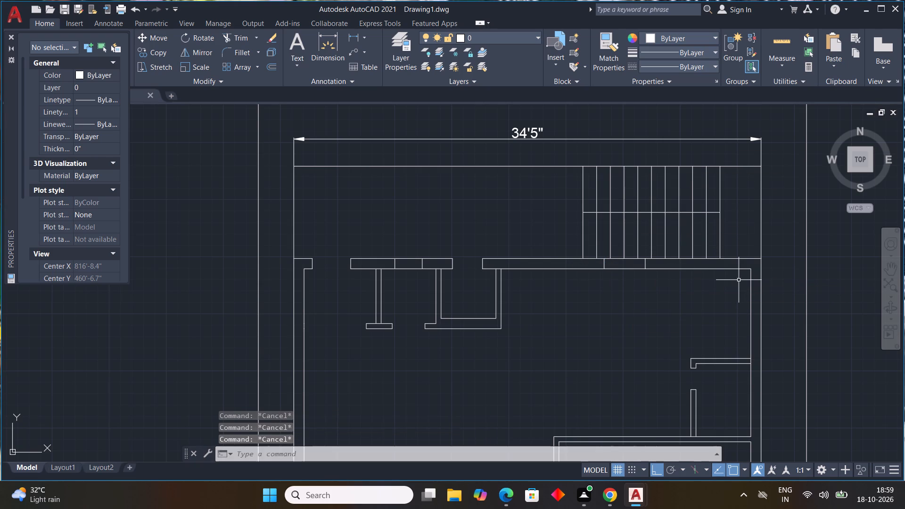
# Offset the lower face line of the upper wall's short left segment upward twice at 3" spacing.
pyautogui.press('space')
pyautogui.write('3"')
pyautogui.press('Return')
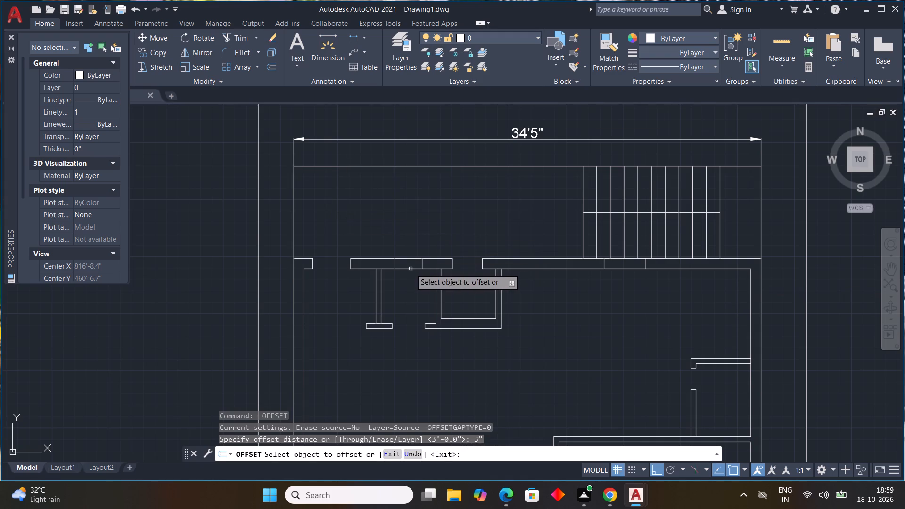
pyautogui.click(411, 269)
pyautogui.click(410, 265)
pyautogui.scroll(3, 411, 263)
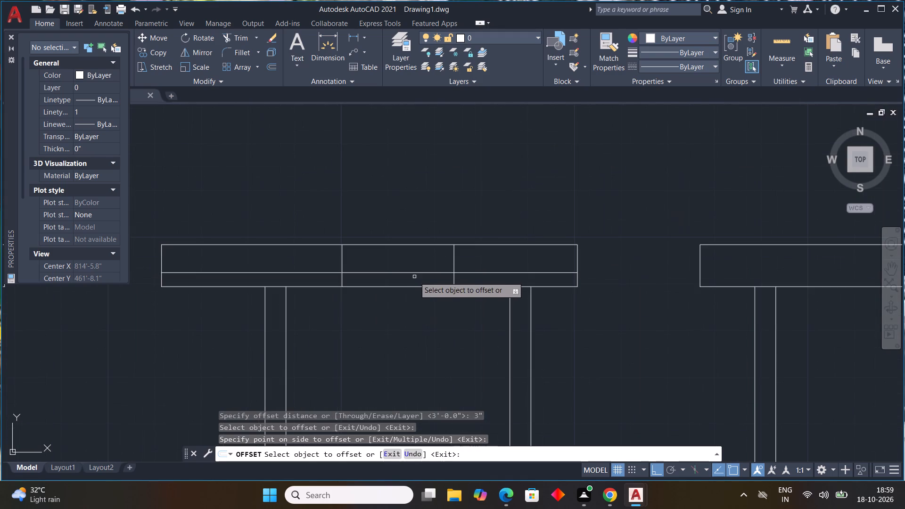
pyautogui.click(414, 274)
pyautogui.click(414, 263)
# Offset the lower face line of the upper wall's long segment beneath the stair upward twice at 3" spacing.
pyautogui.scroll(-3, 523, 275)
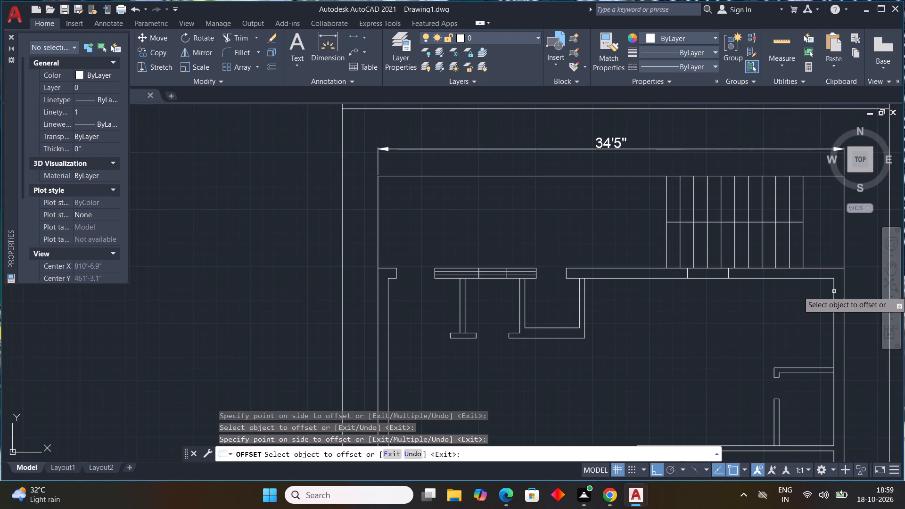
pyautogui.scroll(2, 745, 274)
pyautogui.click(655, 285)
pyautogui.click(656, 276)
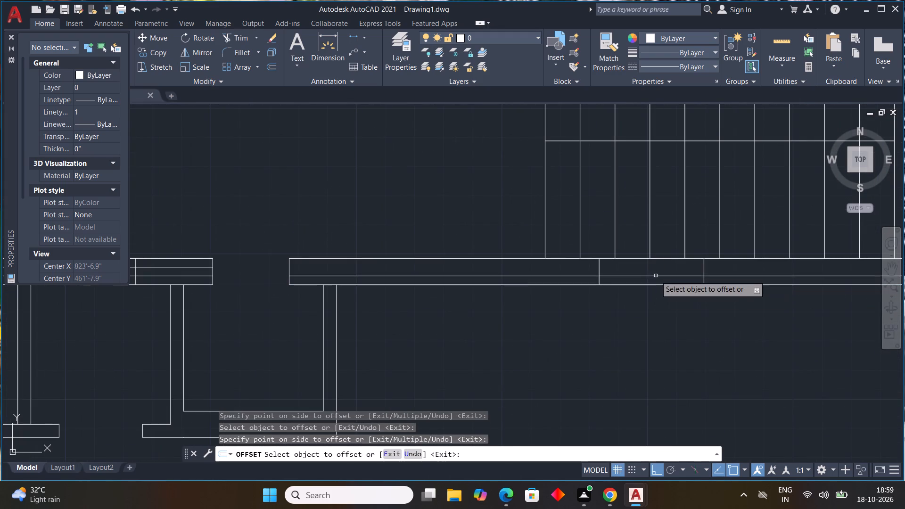
pyautogui.click(658, 275)
pyautogui.click(657, 263)
pyautogui.press('Escape')
pyautogui.press('Escape')
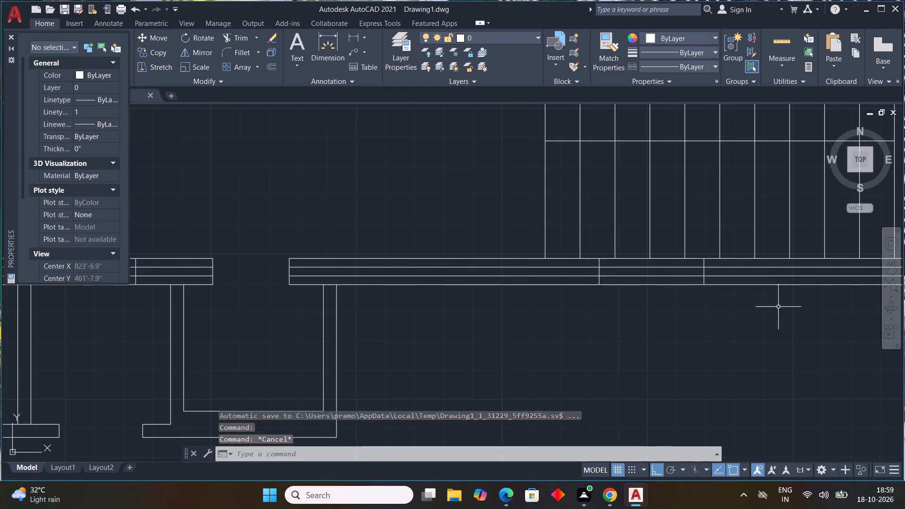
pyautogui.press('Escape')
pyautogui.press('Escape')
# Trim the inner 3" lines outside the 2' window in the upper wall's short left segment.
pyautogui.scroll(-3, 726, 321)
pyautogui.scroll(2, 665, 325)
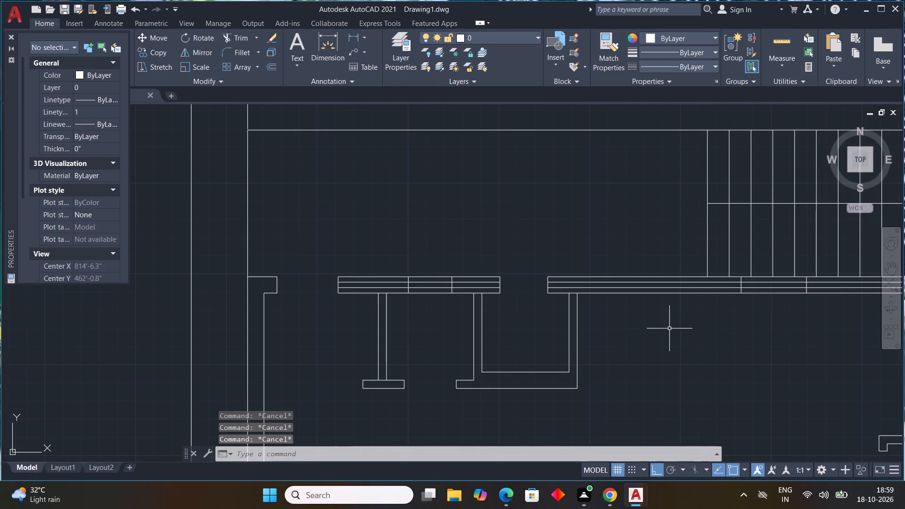
pyautogui.write('TR')
pyautogui.press('space')
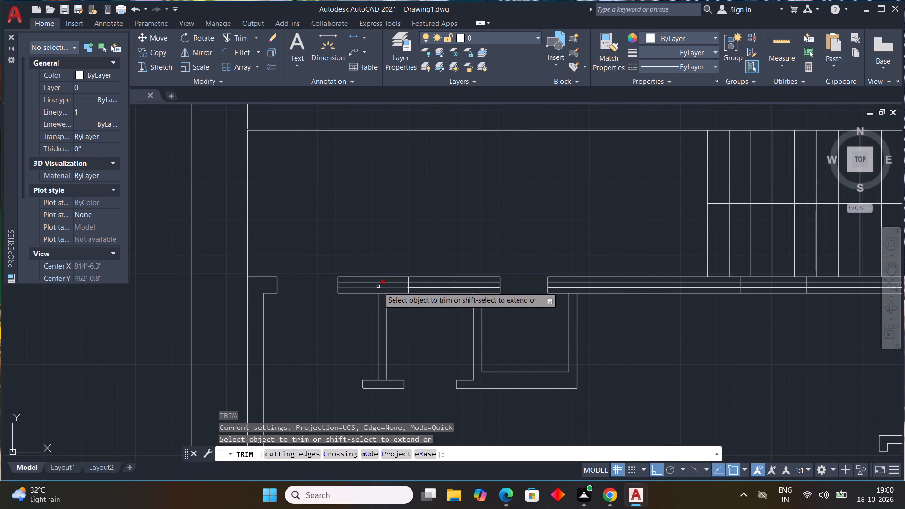
pyautogui.click(378, 287)
pyautogui.click(378, 283)
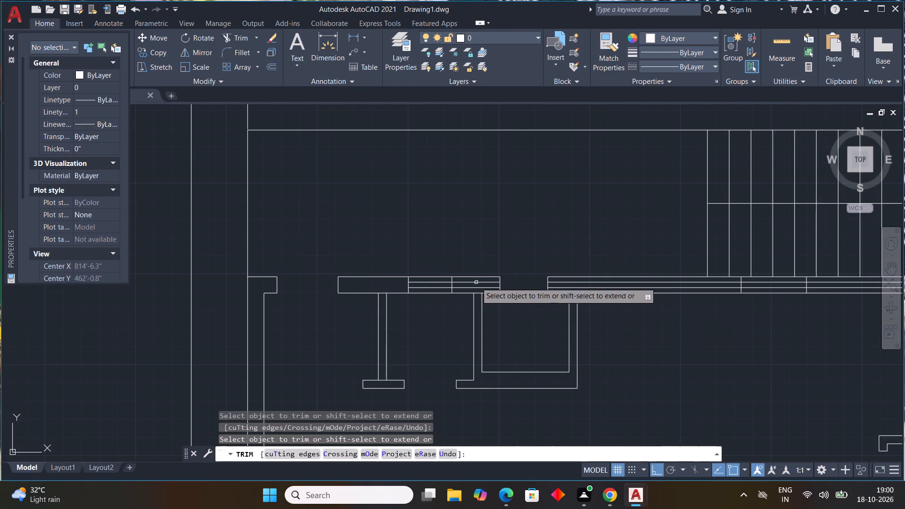
pyautogui.click(476, 280)
pyautogui.click(480, 289)
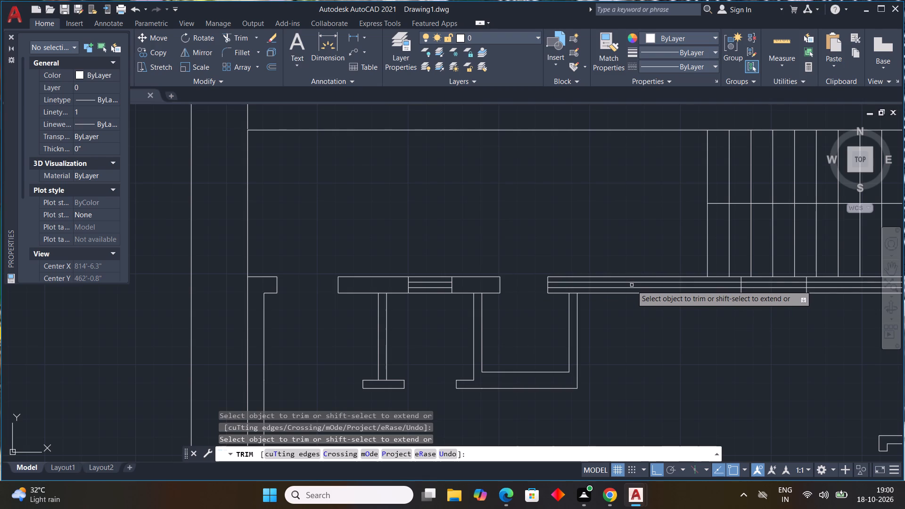
# Trim the inner 3" lines on both sides of the 3' window in the upper wall beneath the stair.
pyautogui.click(633, 282)
pyautogui.click(634, 287)
pyautogui.moveTo(759, 329); pyautogui.dragTo(482, 321, button='middle')
pyautogui.scroll(2, 609, 280)
pyautogui.click(606, 281)
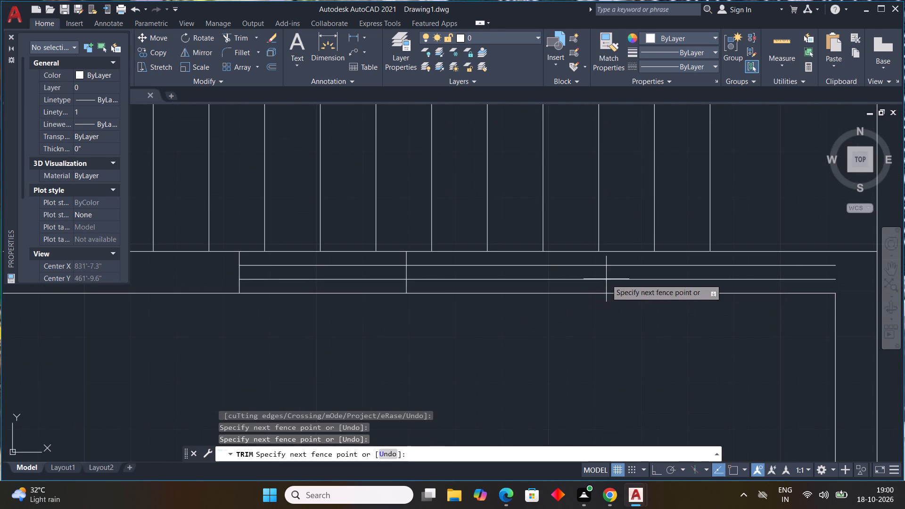
pyautogui.click(604, 263)
pyautogui.scroll(-3, 656, 316)
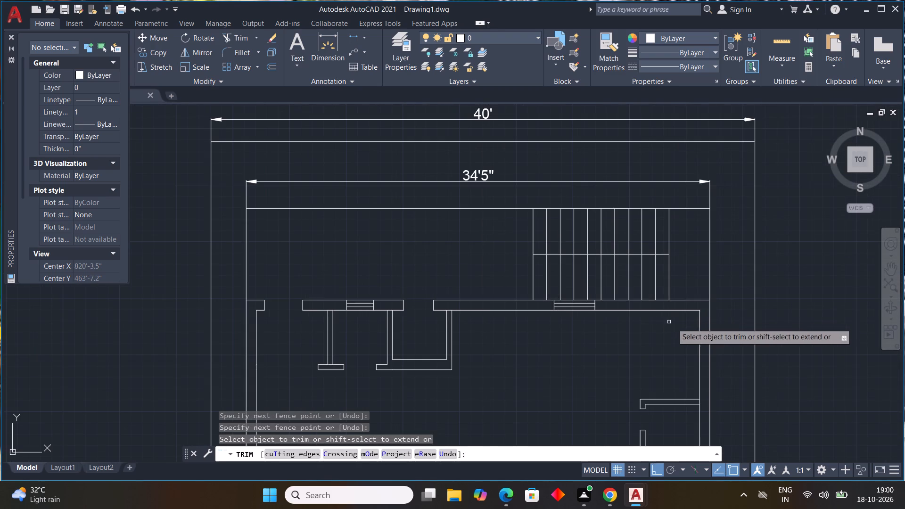
pyautogui.press('Escape')
pyautogui.press('Escape')
pyautogui.press('Escape')
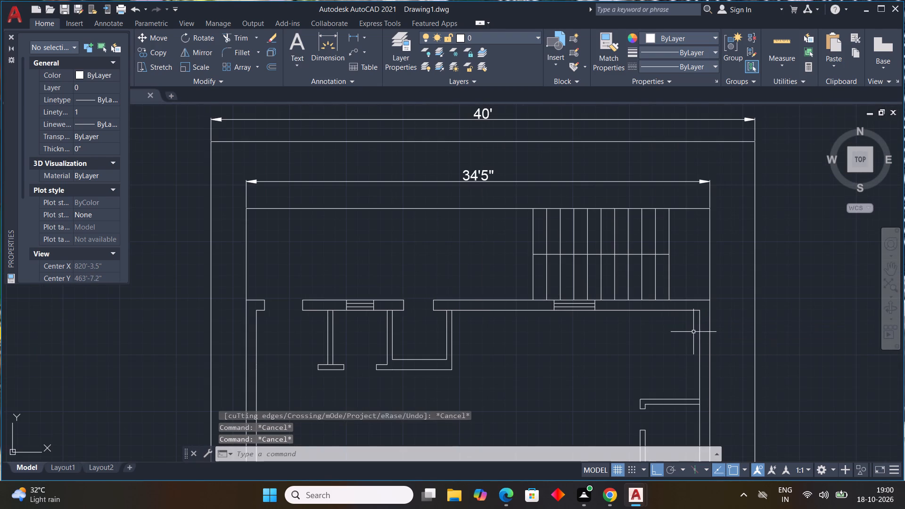
pyautogui.press('Escape')
pyautogui.press('Escape')
# Copy the 2' window from the upper wall into the lower wall, between the two vertical partitions of the narrow passage.
pyautogui.moveTo(575, 294); pyautogui.dragTo(613, 301, button='middle')
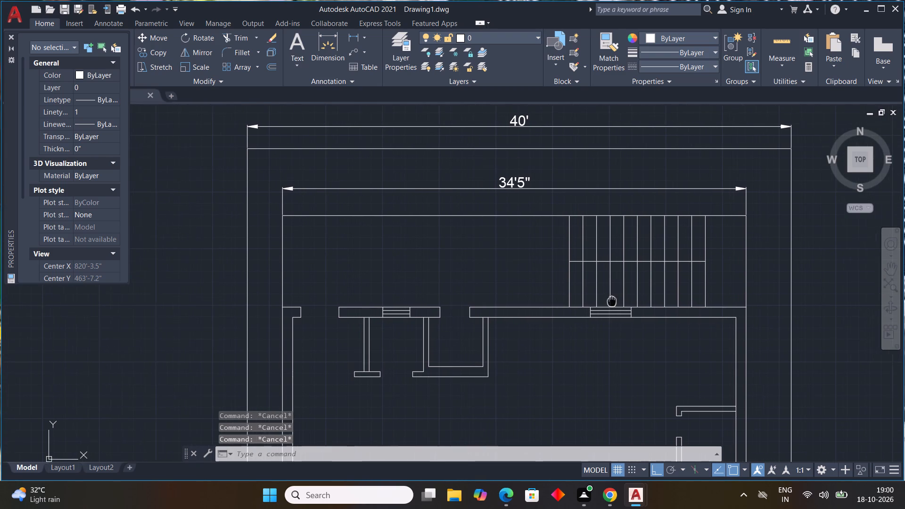
pyautogui.moveTo(613, 301); pyautogui.dragTo(617, 301, button='middle')
pyautogui.scroll(2, 425, 314)
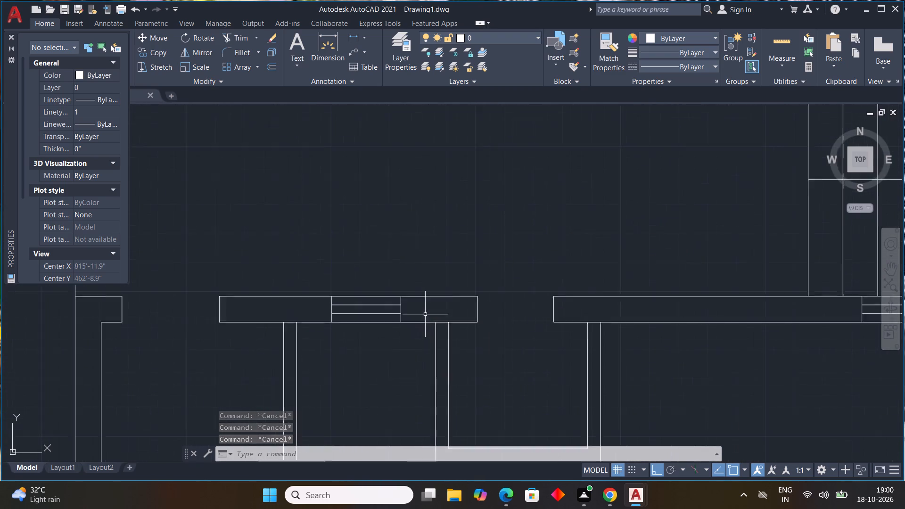
pyautogui.scroll(1, 425, 314)
pyautogui.scroll(-1, 427, 314)
pyautogui.moveTo(428, 314); pyautogui.dragTo(559, 282, button='middle')
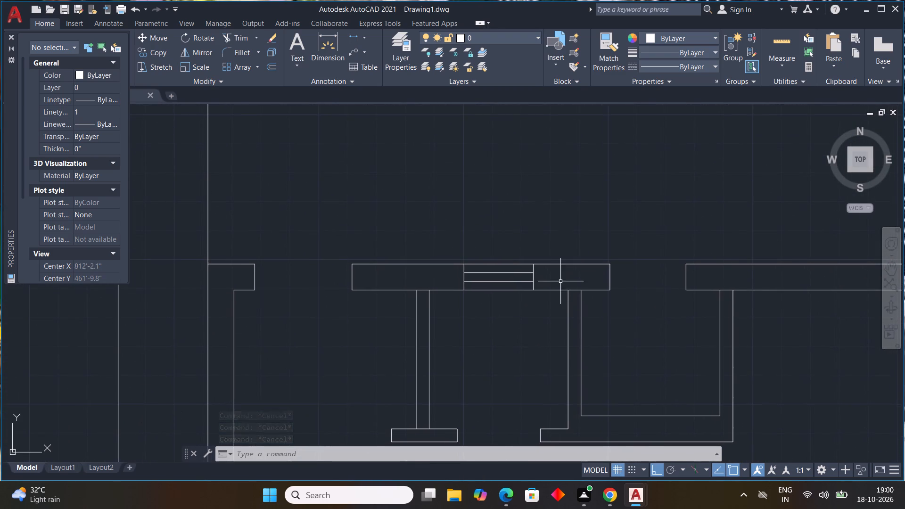
pyautogui.scroll(1, 558, 279)
pyautogui.click(535, 262)
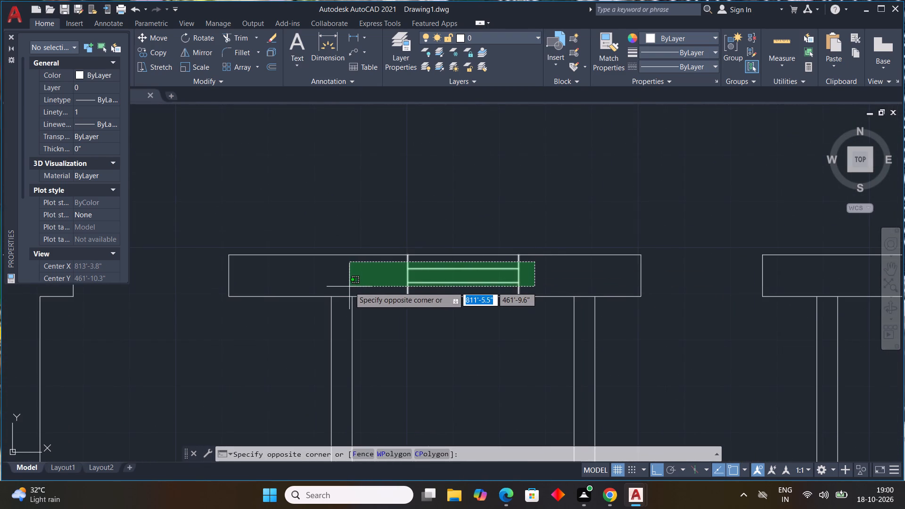
pyautogui.click(350, 287)
pyautogui.press('c')
pyautogui.write('O')
pyautogui.press('space')
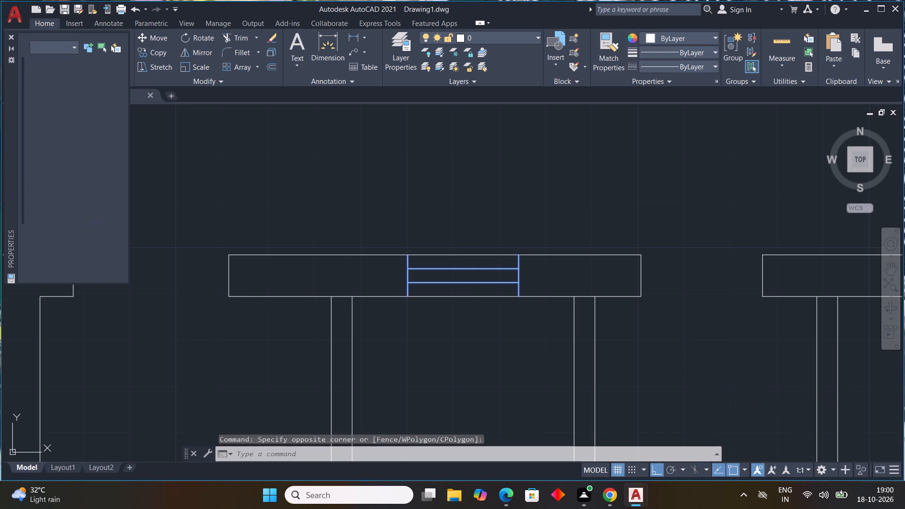
pyautogui.click(407, 297)
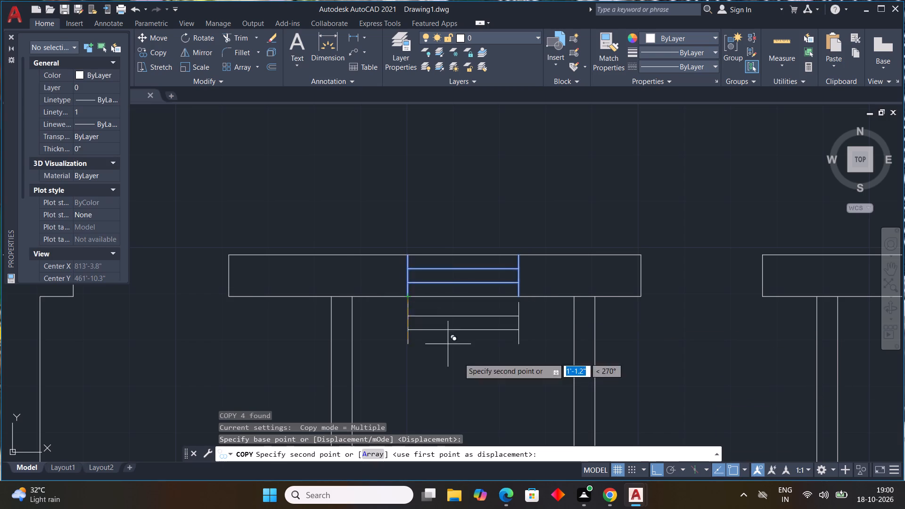
pyautogui.scroll(-3, 465, 370)
pyautogui.press('F8')
pyautogui.scroll(-3, 502, 386)
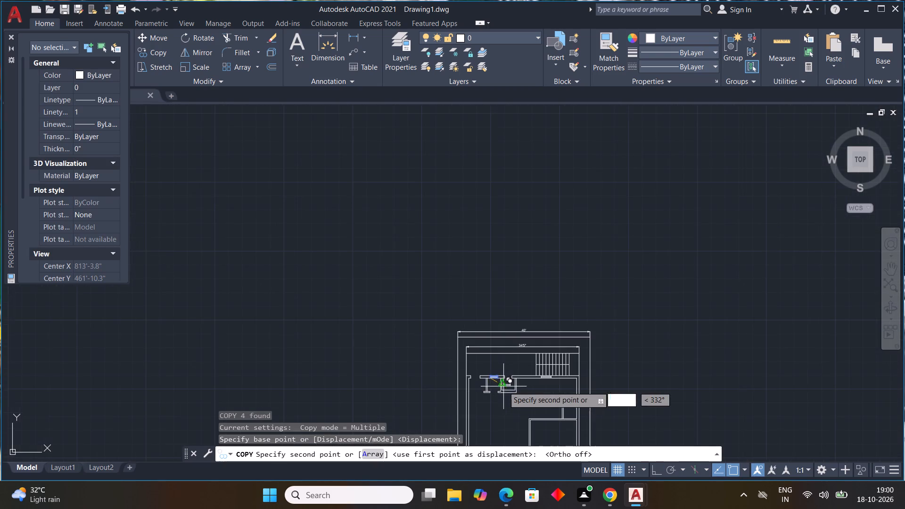
pyautogui.moveTo(505, 385); pyautogui.dragTo(498, 130, button='middle')
pyautogui.scroll(3, 496, 254)
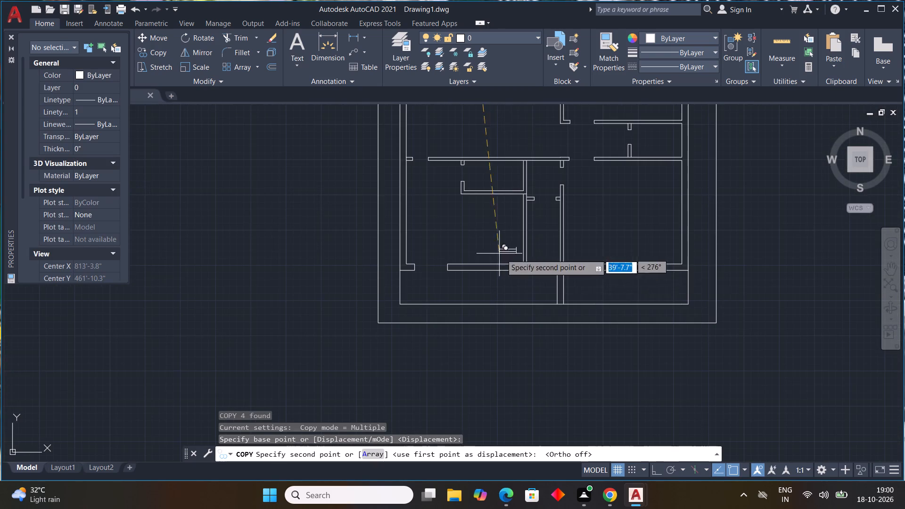
pyautogui.scroll(3, 527, 269)
pyautogui.click(545, 263)
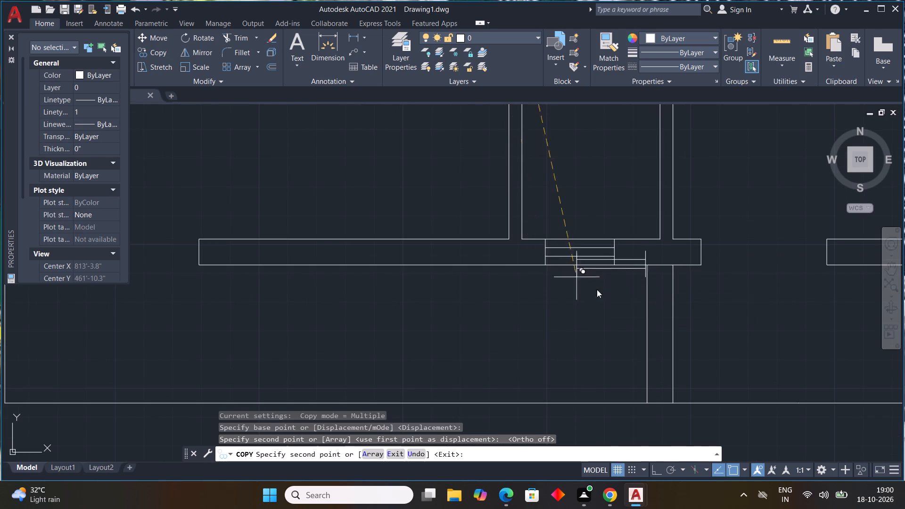
# Place a spare copy of the 2' window outside the plot, to its right.
pyautogui.scroll(-2, 586, 301)
pyautogui.scroll(-3, 345, 253)
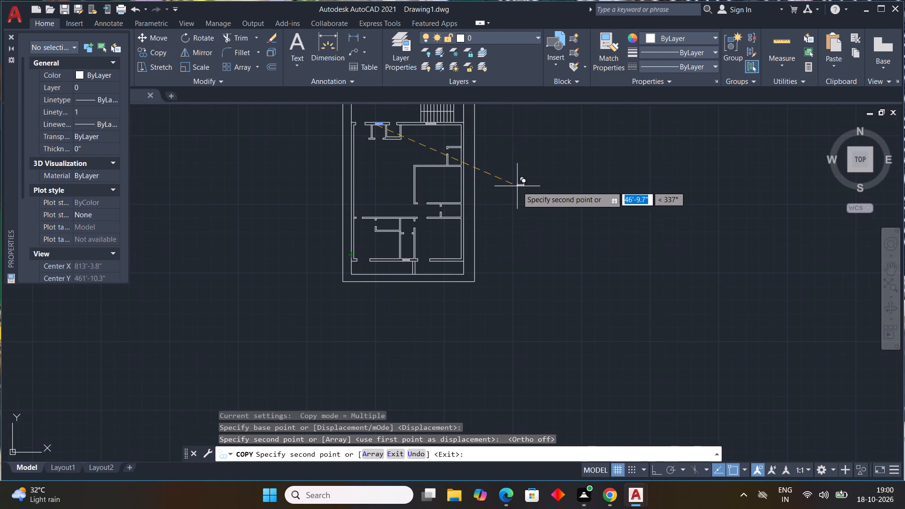
pyautogui.click(508, 184)
pyautogui.press('Escape')
# Copy the 3' window from beneath the stair into the lower wall of the lower-right room.
pyautogui.moveTo(511, 237); pyautogui.dragTo(511, 252, button='middle')
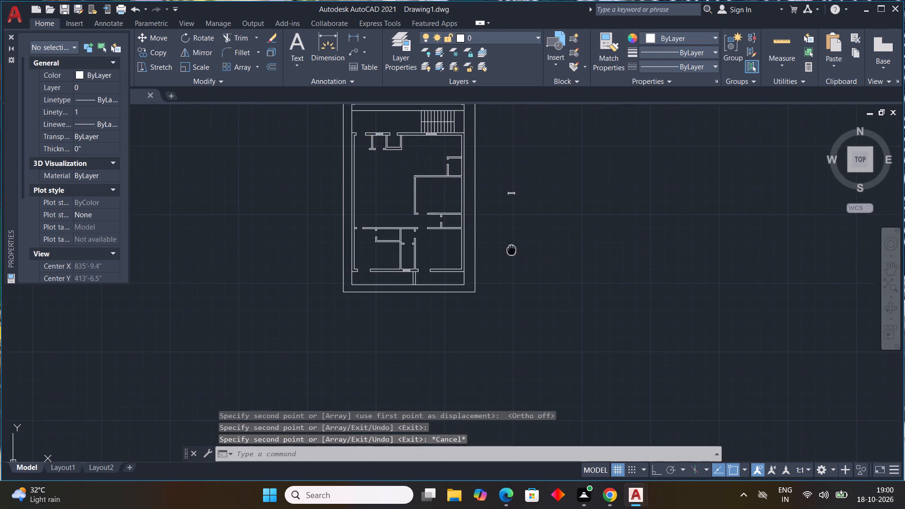
pyautogui.moveTo(511, 252); pyautogui.dragTo(520, 302, button='middle')
pyautogui.scroll(3, 470, 164)
pyautogui.moveTo(393, 239); pyautogui.dragTo(508, 201, button='middle')
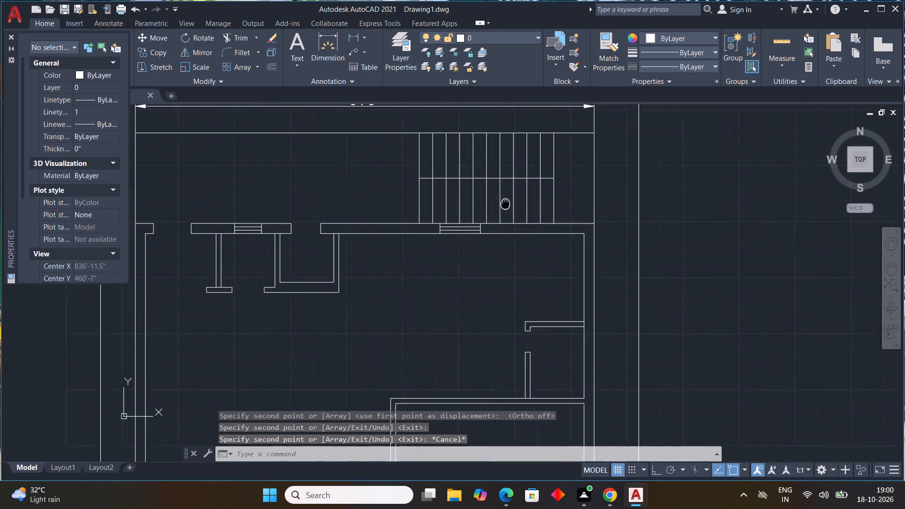
pyautogui.moveTo(508, 201); pyautogui.dragTo(517, 194, button='middle')
pyautogui.scroll(3, 500, 218)
pyautogui.click(493, 208)
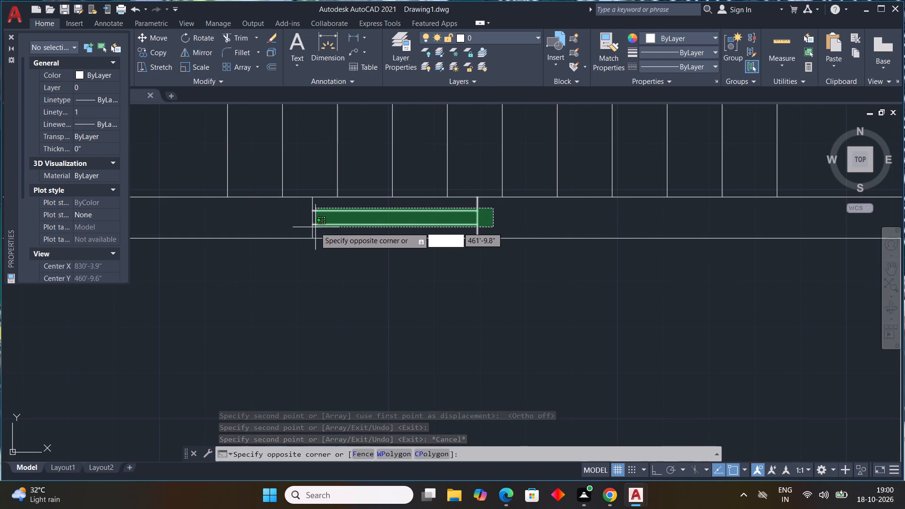
pyautogui.click(284, 231)
pyautogui.write('CO')
pyautogui.press('space')
pyautogui.moveTo(313, 238); pyautogui.dragTo(325, 254)
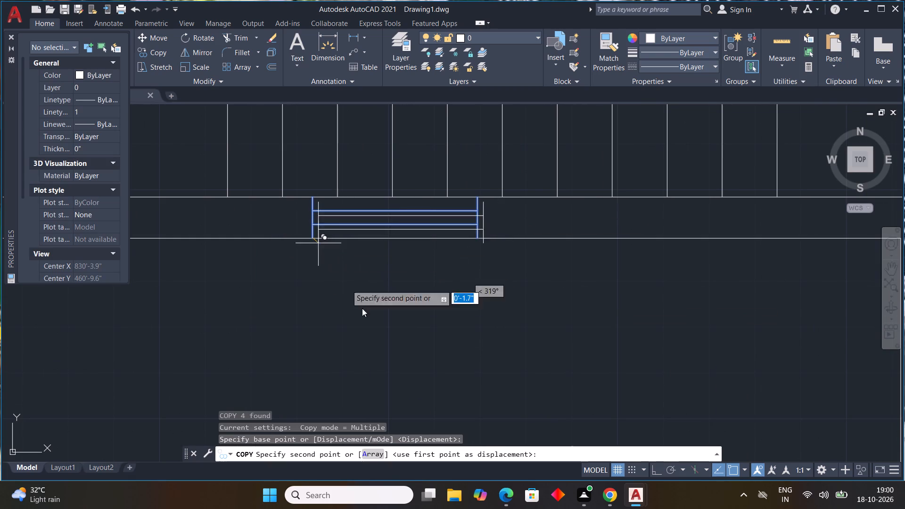
pyautogui.scroll(-3, 392, 350)
pyautogui.moveTo(426, 380); pyautogui.dragTo(493, 141, button='middle')
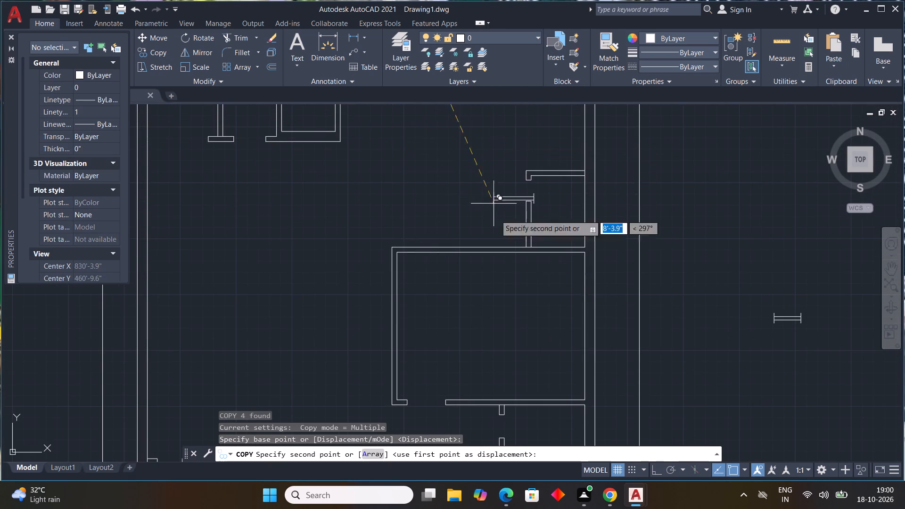
pyautogui.moveTo(489, 356); pyautogui.dragTo(507, 96, button='middle')
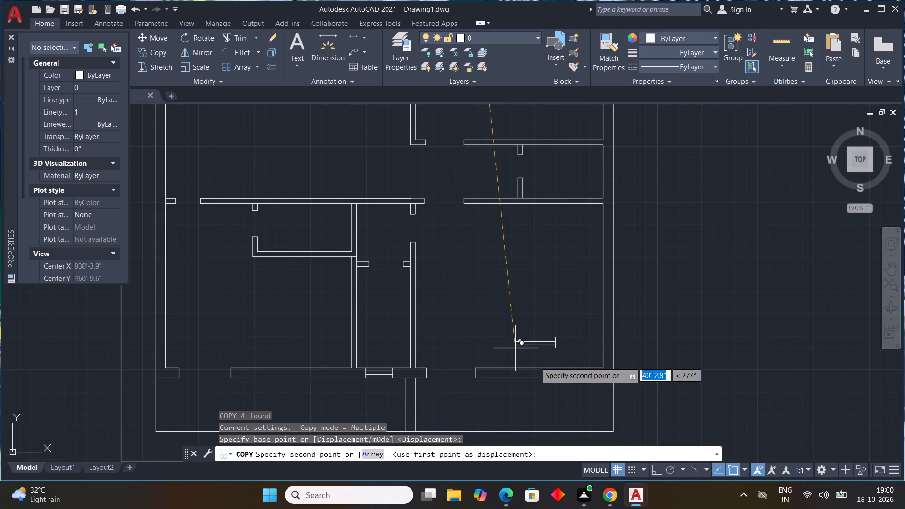
pyautogui.scroll(2, 537, 364)
pyautogui.click(516, 396)
# Place another copy of the 3' window in the lower wall of the lower-left room, between the opening and the partition.
pyautogui.scroll(-2, 510, 410)
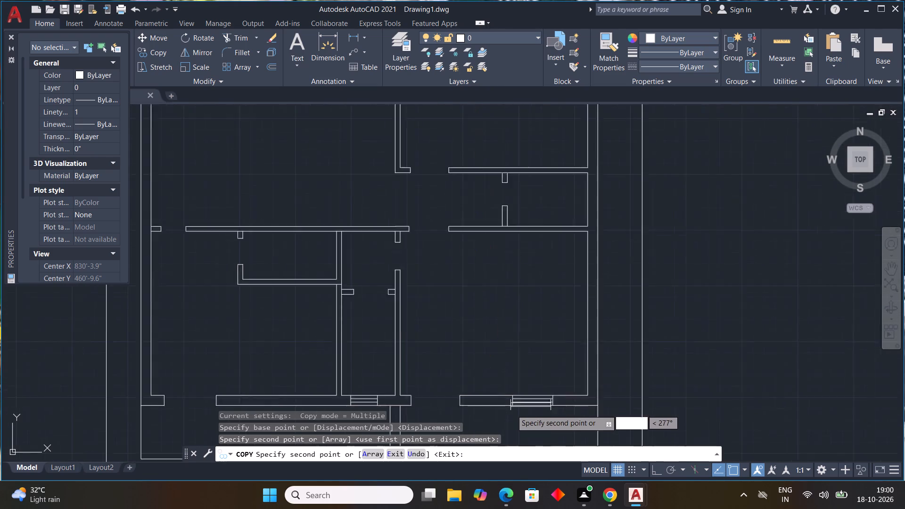
pyautogui.scroll(-1, 511, 410)
pyautogui.moveTo(522, 397); pyautogui.dragTo(628, 325, button='middle')
pyautogui.scroll(2, 467, 344)
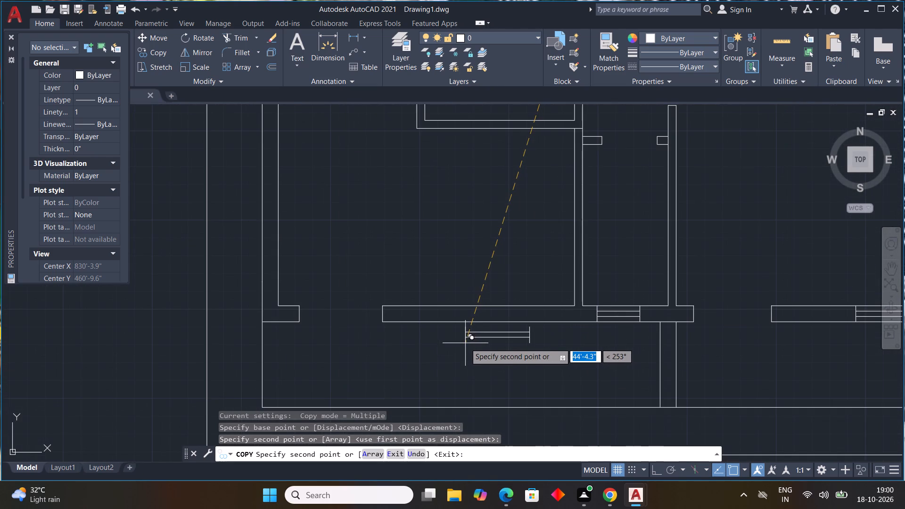
pyautogui.click(450, 320)
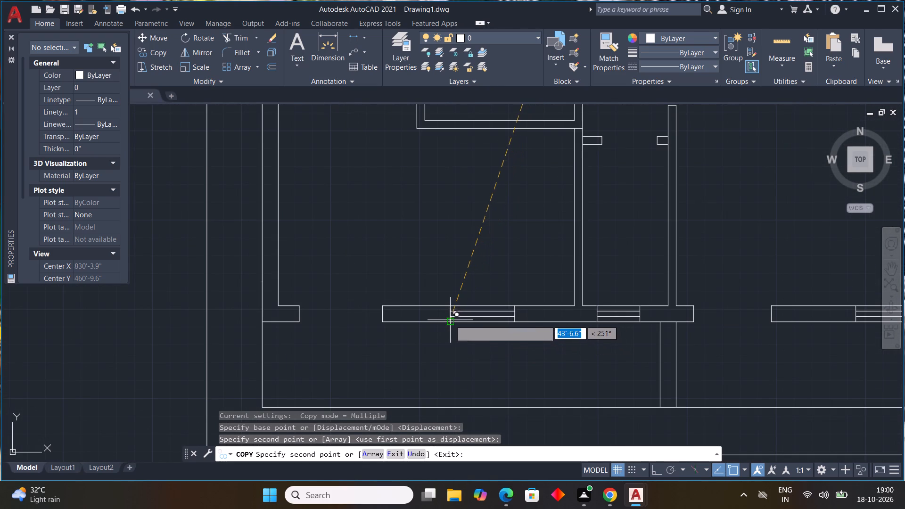
# Place a spare copy of the 3' window outside the plot, to its right below the spare 2' window.
pyautogui.scroll(-3, 495, 361)
pyautogui.moveTo(679, 337); pyautogui.dragTo(601, 340, button='middle')
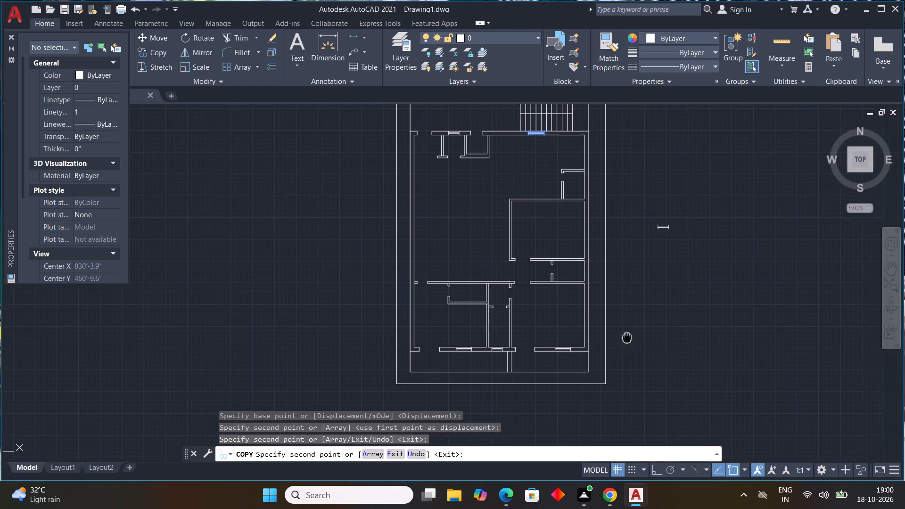
pyautogui.moveTo(601, 340); pyautogui.dragTo(569, 346, button='middle')
pyautogui.click(552, 269)
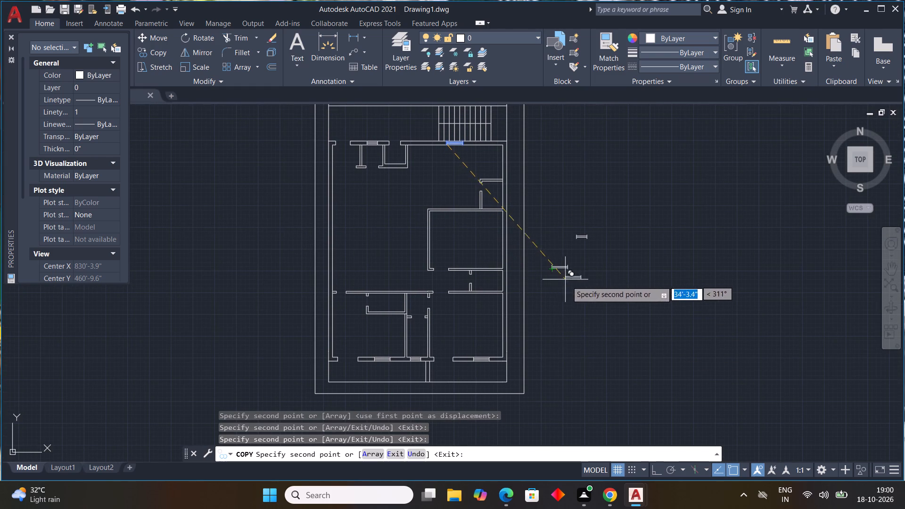
pyautogui.press('Escape')
# Rotate the spare 3' window outside the plot by 270° about its right end so it stands vertical.
pyautogui.moveTo(583, 250); pyautogui.dragTo(571, 262)
pyautogui.click(506, 293)
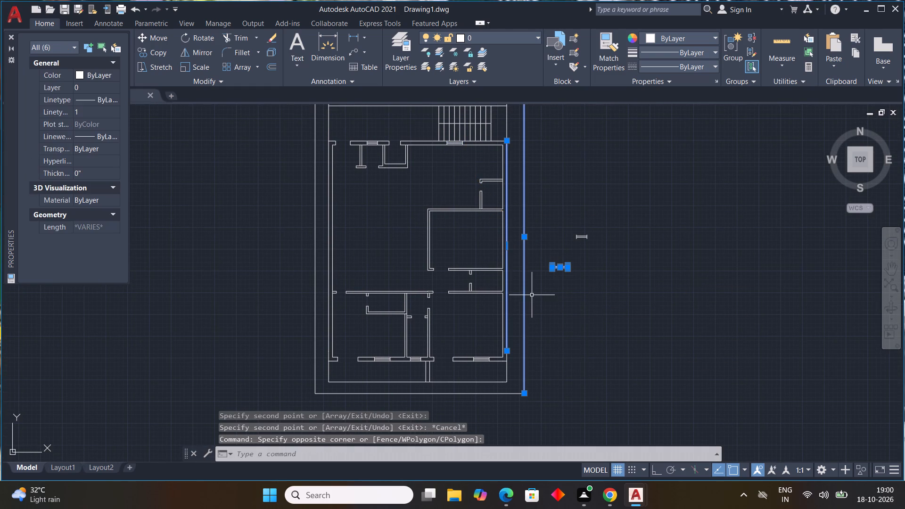
pyautogui.press('Escape')
pyautogui.click(582, 261)
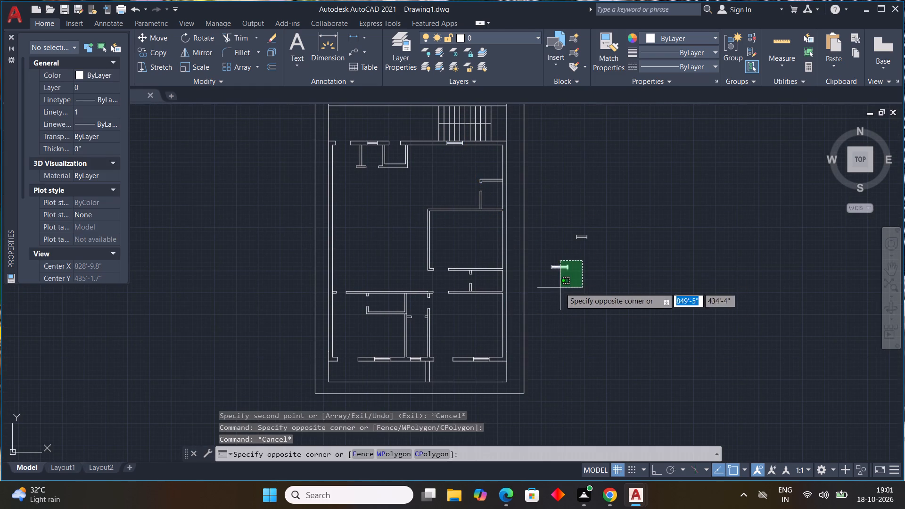
pyautogui.click(547, 287)
pyautogui.write('RO')
pyautogui.press('space')
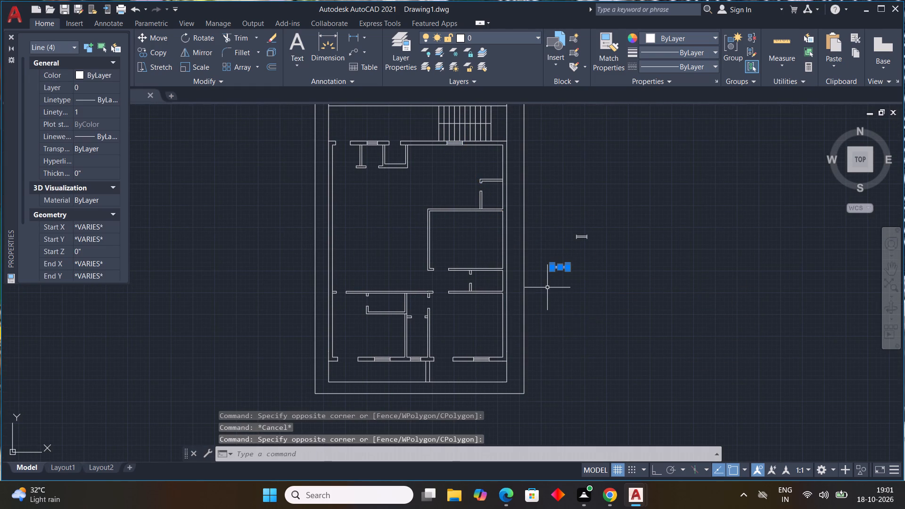
pyautogui.click(568, 266)
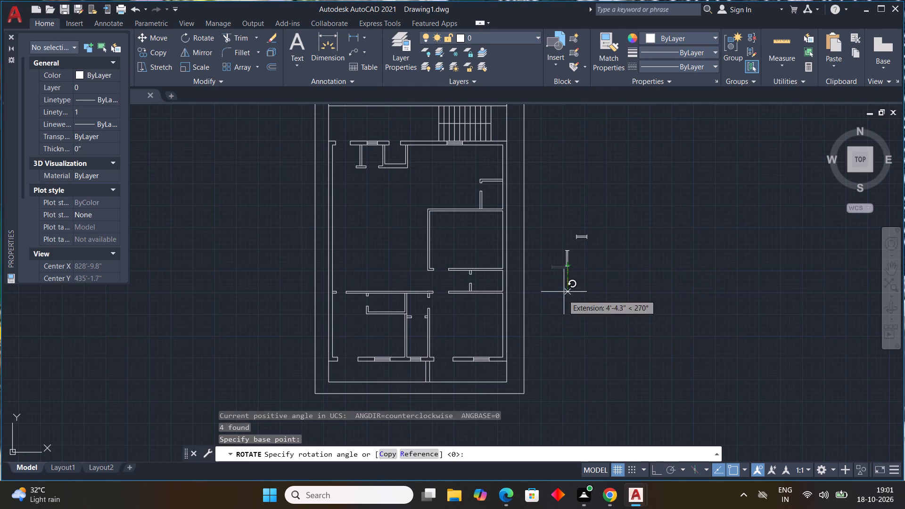
pyautogui.click(566, 311)
# Copy the vertical 3' window from its lower-left endpoint into the right outer wall of the middle-right room.
pyautogui.click(583, 252)
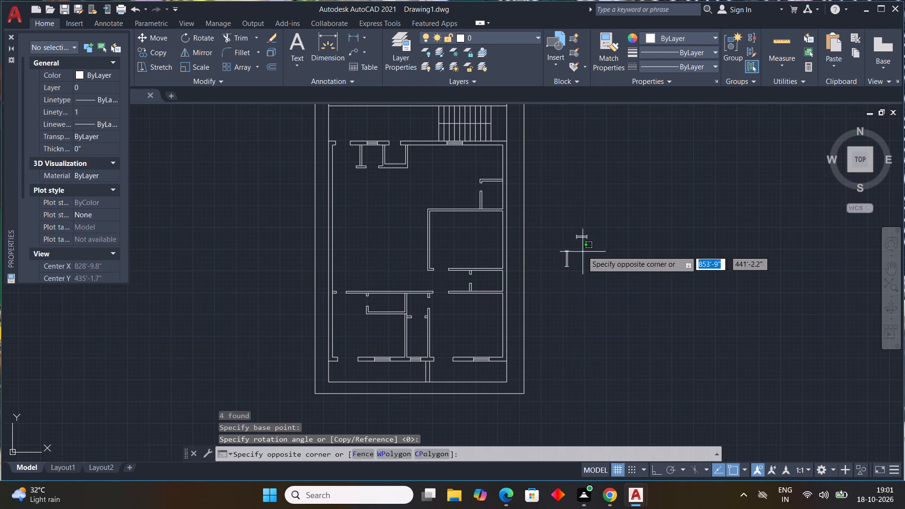
pyautogui.click(552, 281)
pyautogui.scroll(3, 576, 249)
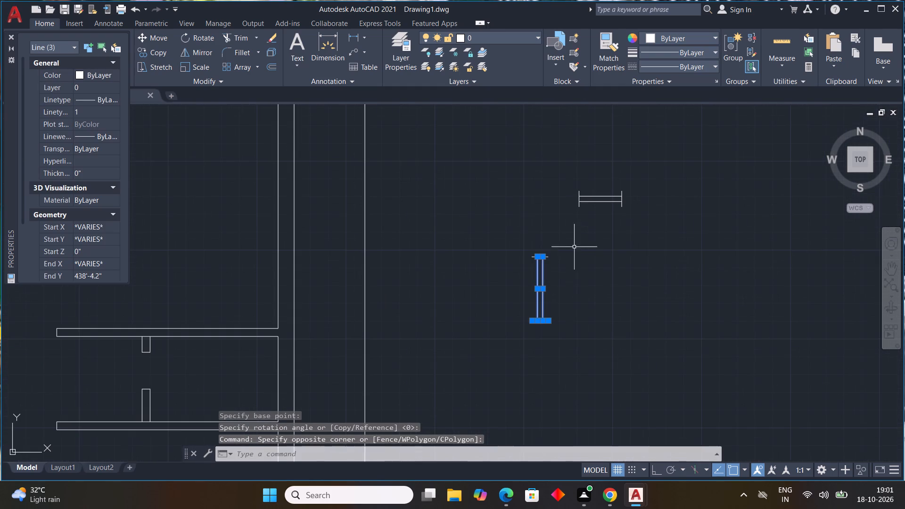
pyautogui.moveTo(574, 247); pyautogui.dragTo(568, 249)
pyautogui.click(530, 262)
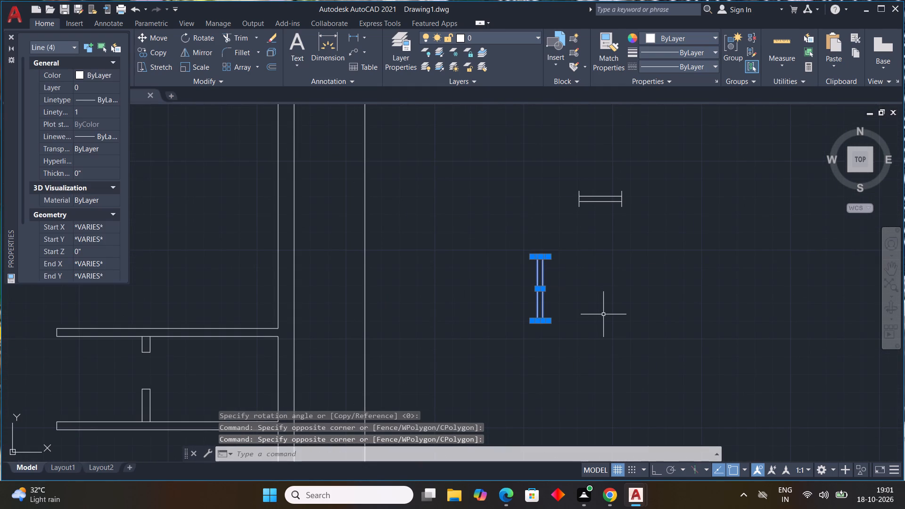
pyautogui.press('c')
pyautogui.write('O')
pyautogui.press('space')
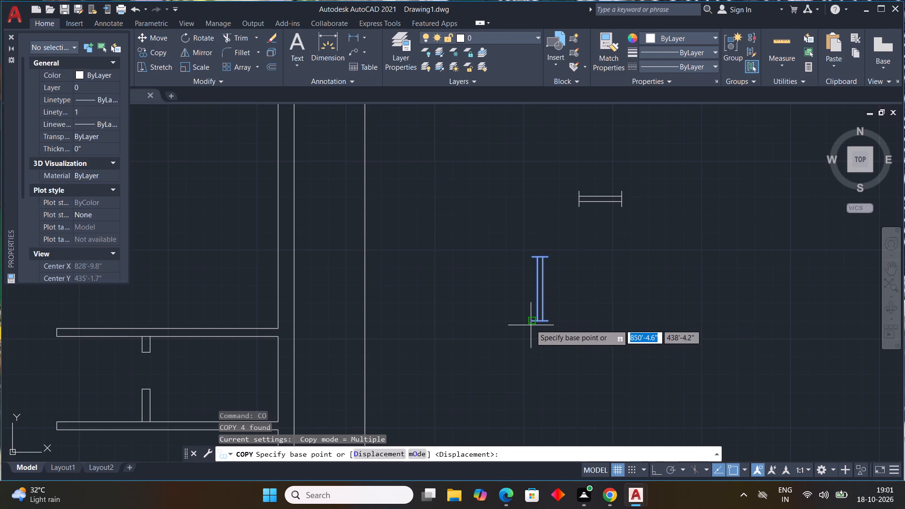
pyautogui.moveTo(531, 323); pyautogui.dragTo(526, 323)
pyautogui.scroll(-1, 386, 307)
pyautogui.moveTo(388, 307); pyautogui.dragTo(590, 389, button='middle')
pyautogui.scroll(-1, 587, 387)
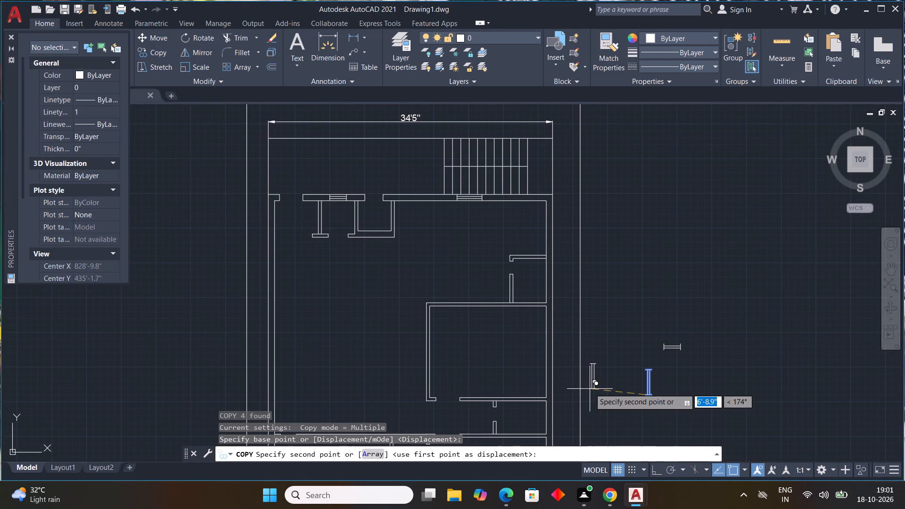
pyautogui.scroll(1, 550, 365)
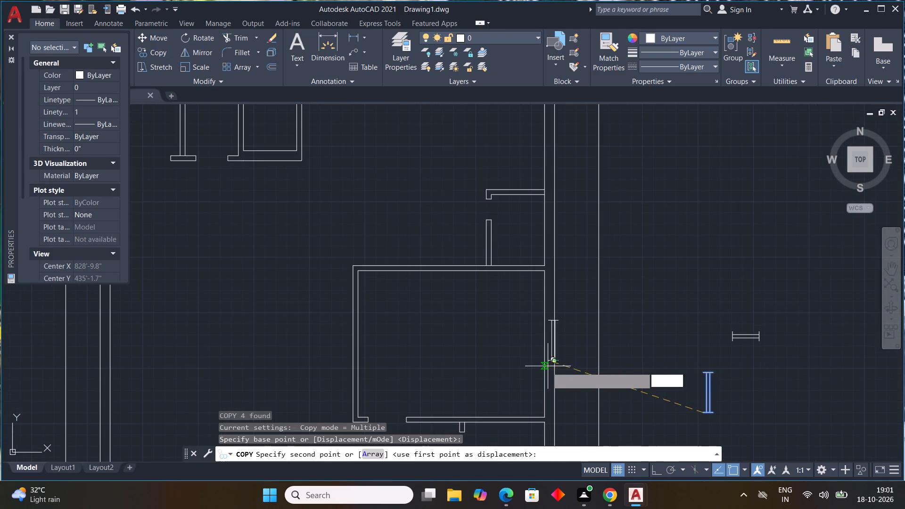
pyautogui.click(545, 367)
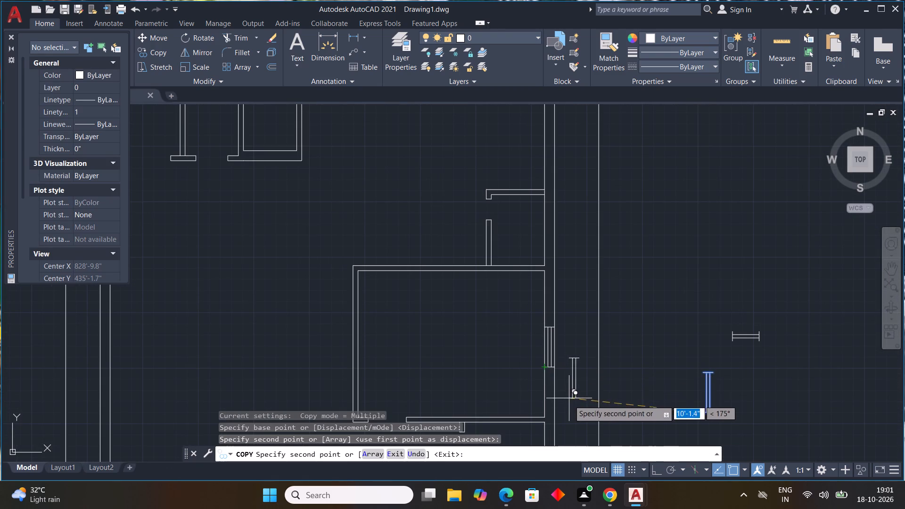
# Place two more copies of the vertical 3' window in the left outer wall of the large hall, one above the other.
pyautogui.moveTo(566, 396); pyautogui.dragTo(596, 159, button='middle')
pyautogui.scroll(-1, 591, 140)
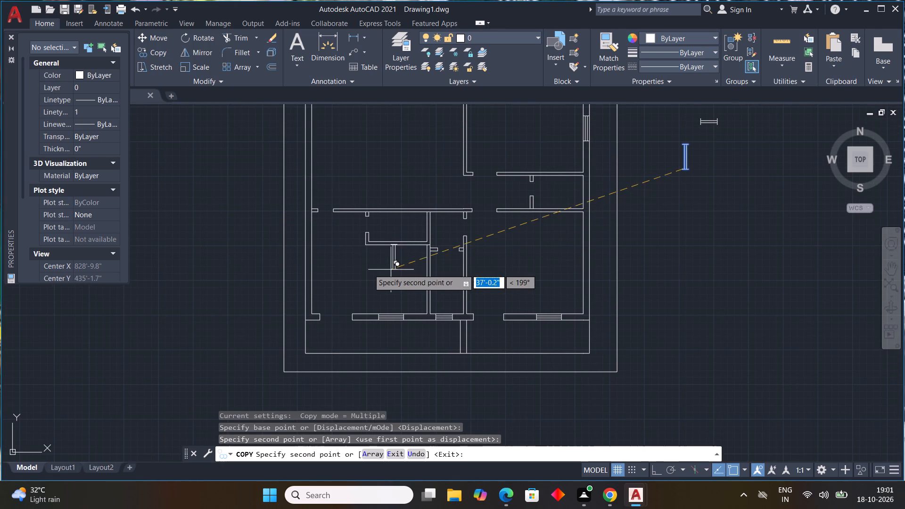
pyautogui.moveTo(363, 270); pyautogui.dragTo(462, 316, button='middle')
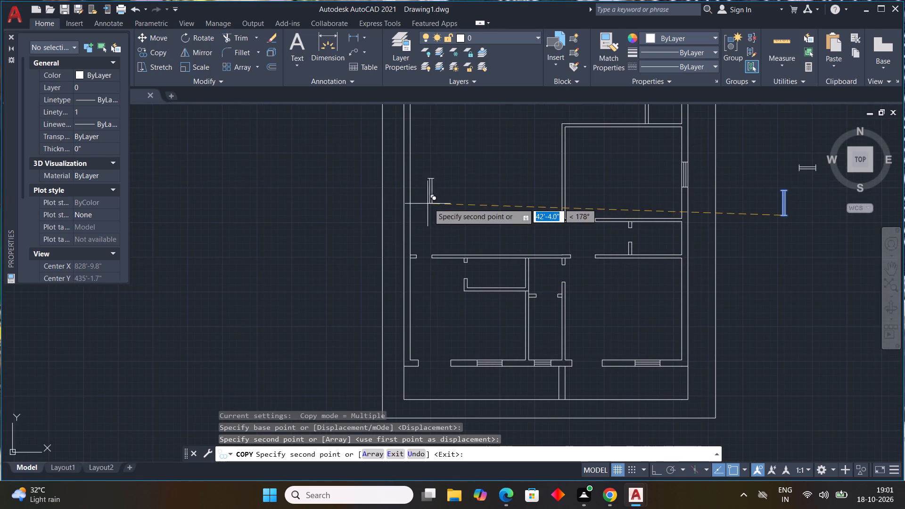
pyautogui.moveTo(429, 203); pyautogui.dragTo(452, 302, button='middle')
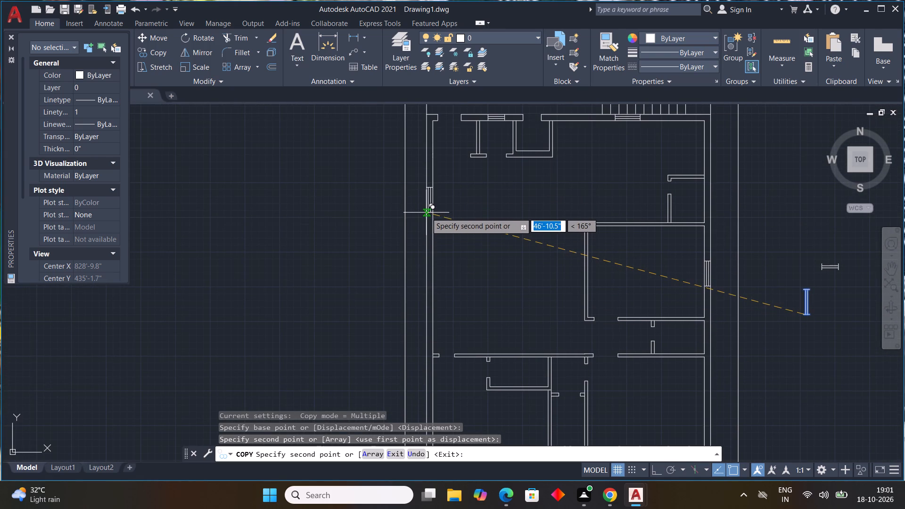
pyautogui.click(426, 213)
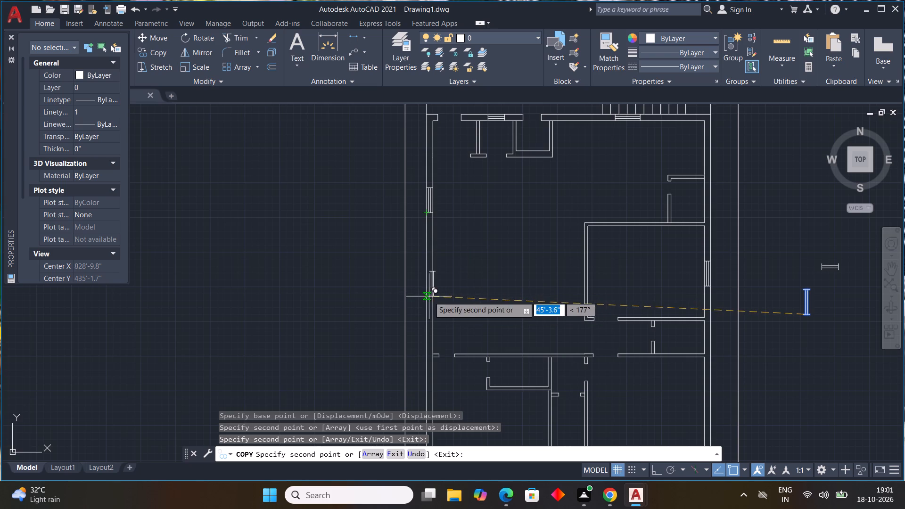
pyautogui.click(428, 317)
# Place another copy of the vertical 3' window in the left outer wall of the lower-left room and end the copying.
pyautogui.scroll(-1, 452, 321)
pyautogui.moveTo(452, 321); pyautogui.dragTo(468, 239, button='middle')
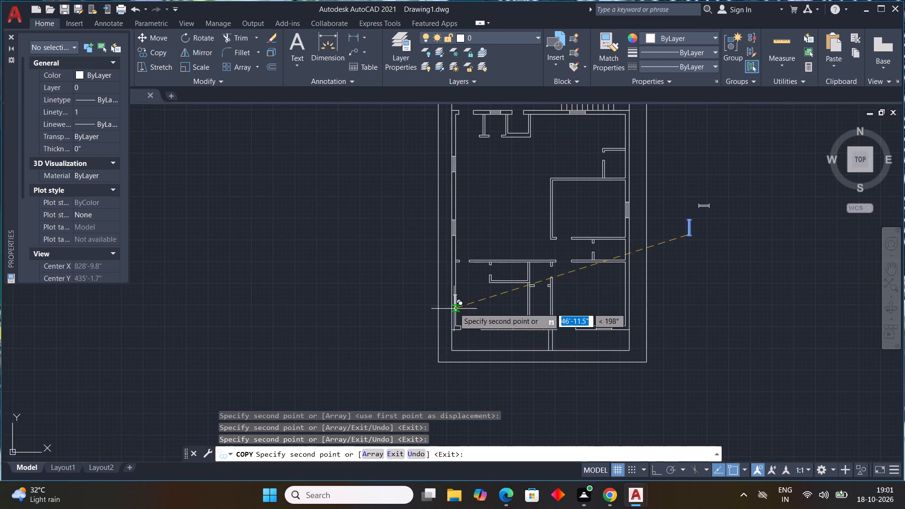
pyautogui.click(453, 306)
pyautogui.press('Escape')
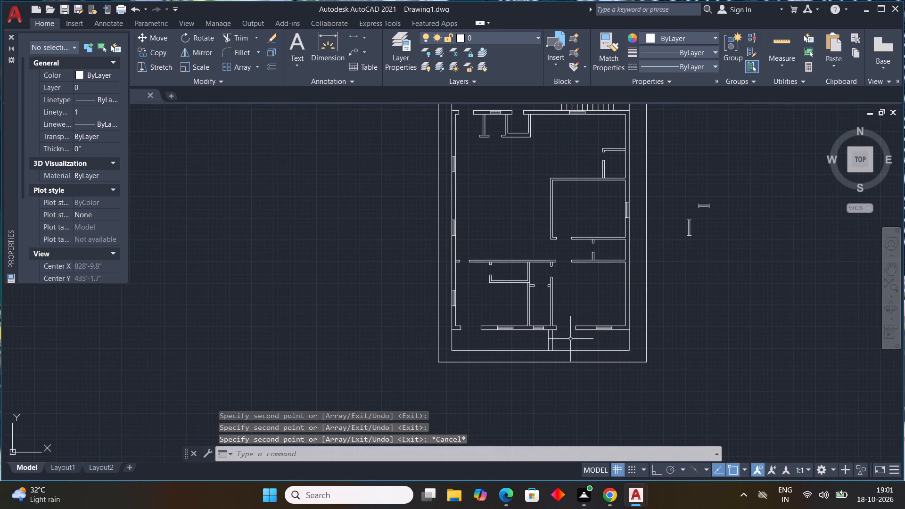
pyautogui.press('Escape')
pyautogui.press('Escape')
pyautogui.press('Escape')
# Rotate the spare 2' window outside the plot by 90° about its left end, with Ortho on.
pyautogui.moveTo(656, 337); pyautogui.dragTo(531, 384, button='middle')
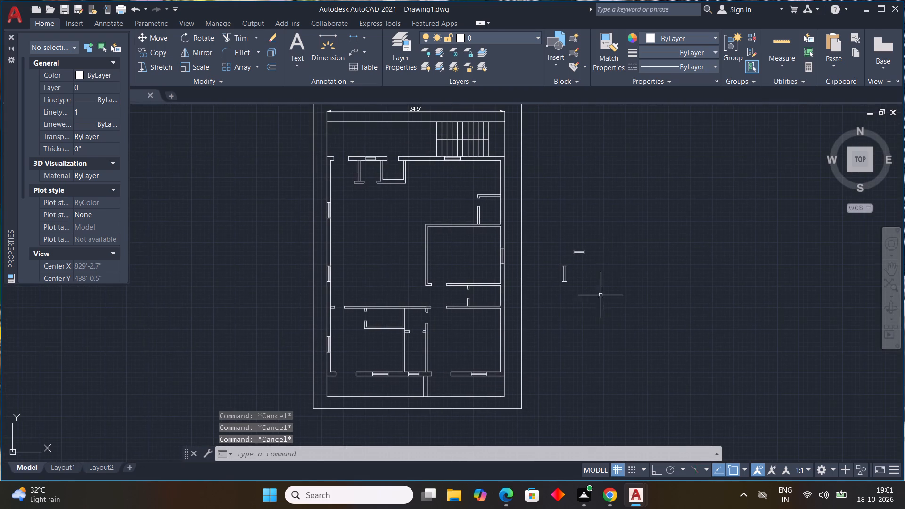
pyautogui.moveTo(601, 230); pyautogui.dragTo(596, 240)
pyautogui.click(570, 262)
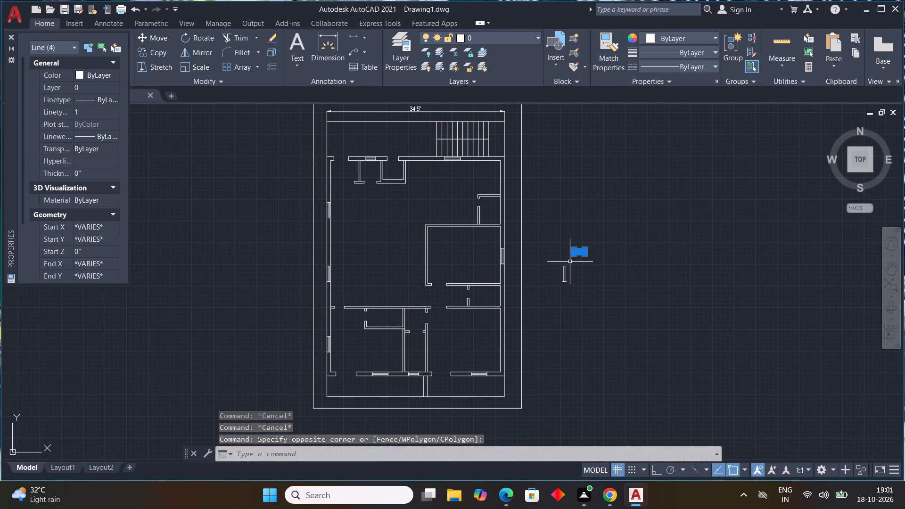
pyautogui.write('RO')
pyautogui.press('space')
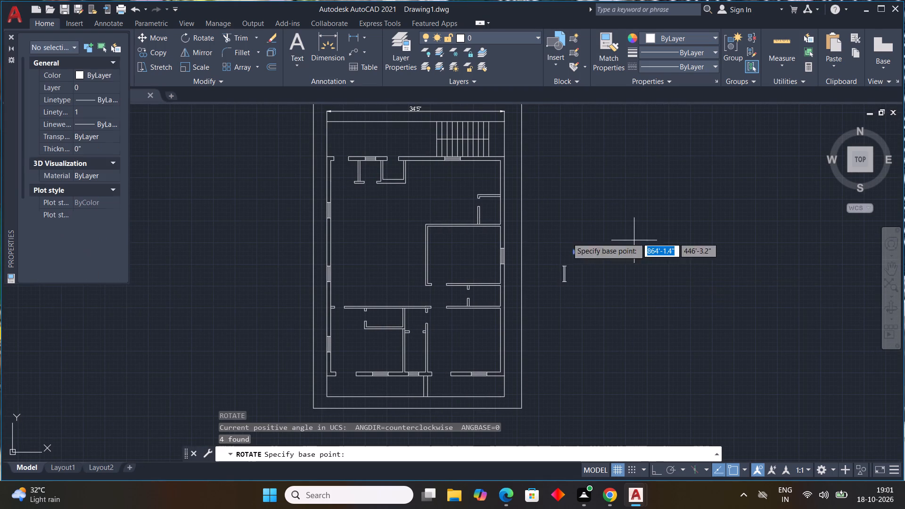
pyautogui.scroll(2, 523, 245)
pyautogui.click(650, 267)
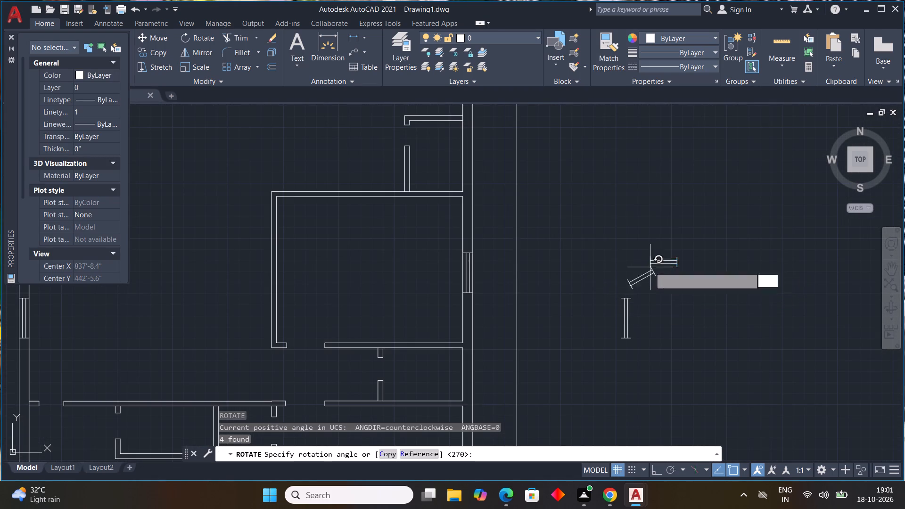
pyautogui.press('F8')
pyautogui.click(650, 216)
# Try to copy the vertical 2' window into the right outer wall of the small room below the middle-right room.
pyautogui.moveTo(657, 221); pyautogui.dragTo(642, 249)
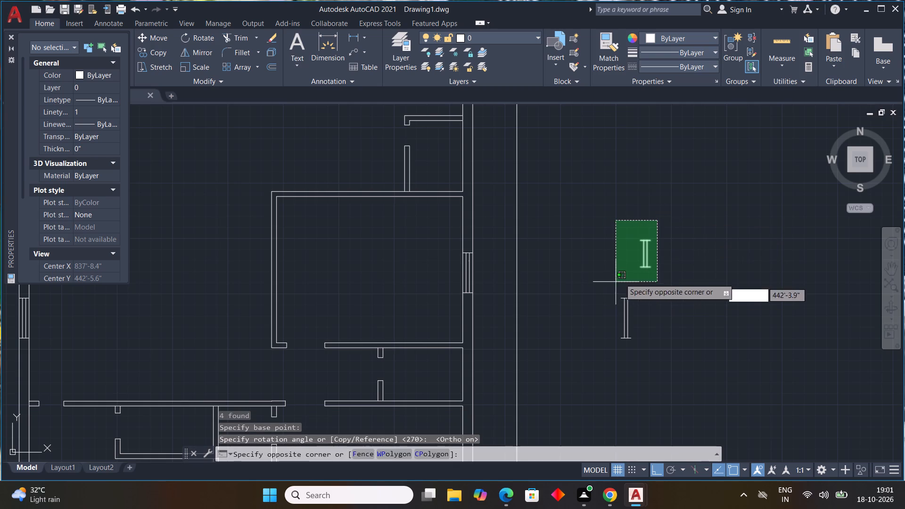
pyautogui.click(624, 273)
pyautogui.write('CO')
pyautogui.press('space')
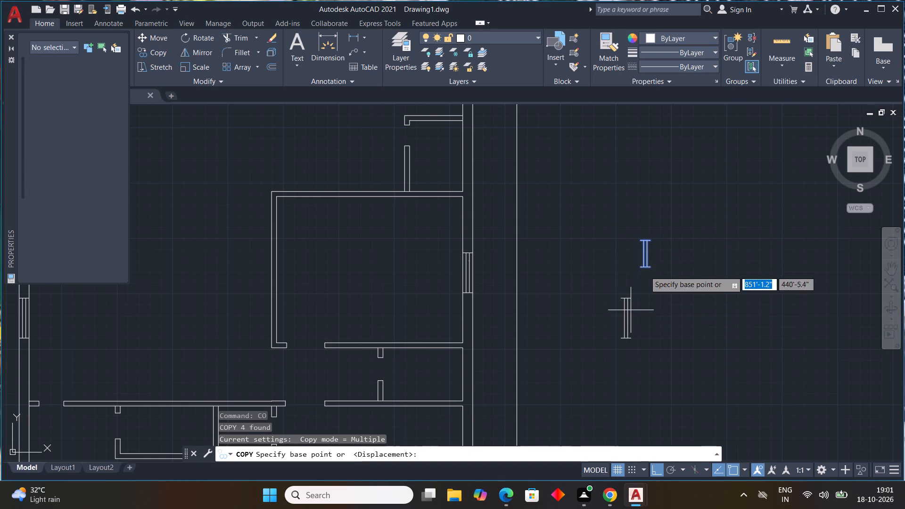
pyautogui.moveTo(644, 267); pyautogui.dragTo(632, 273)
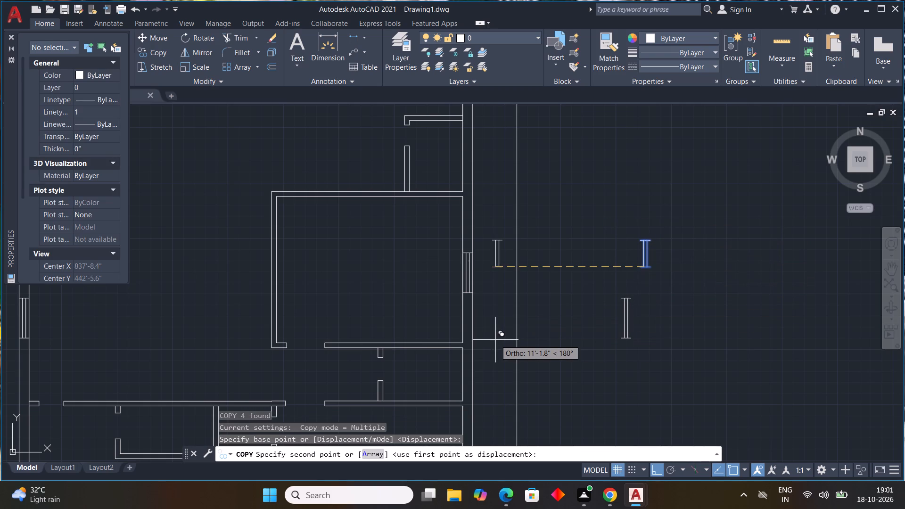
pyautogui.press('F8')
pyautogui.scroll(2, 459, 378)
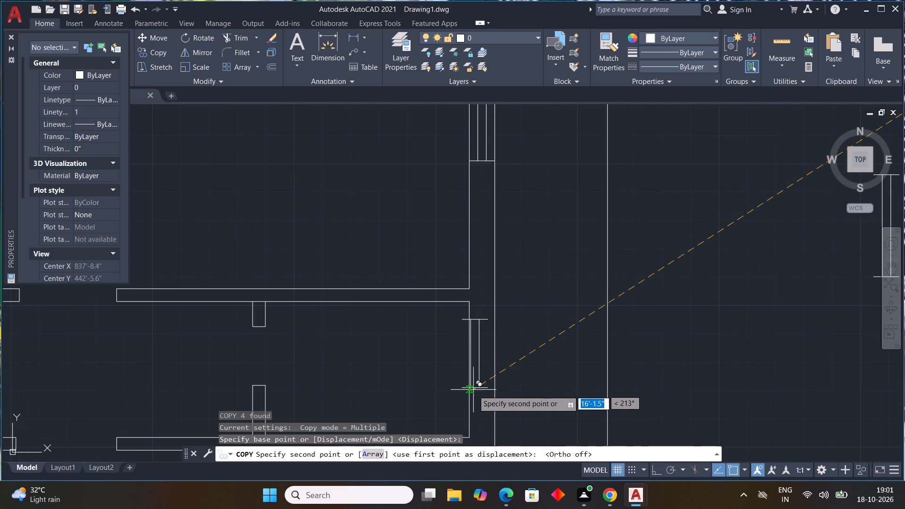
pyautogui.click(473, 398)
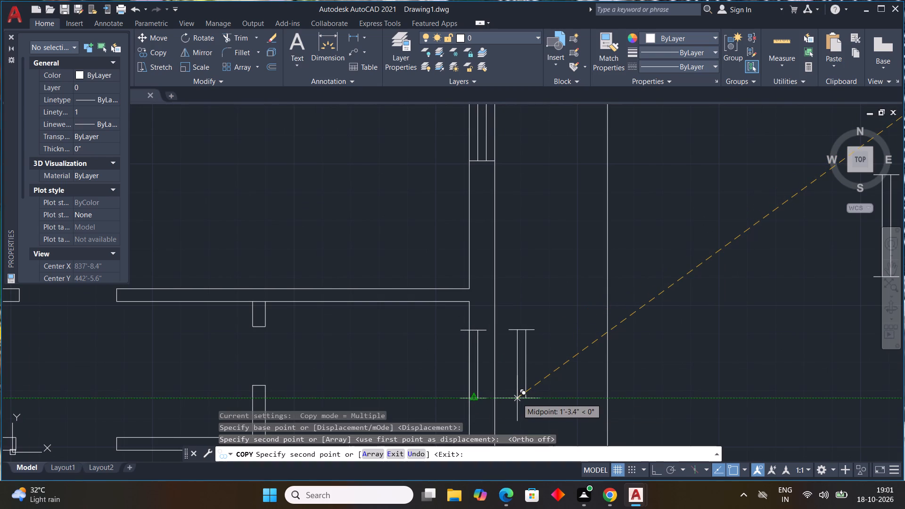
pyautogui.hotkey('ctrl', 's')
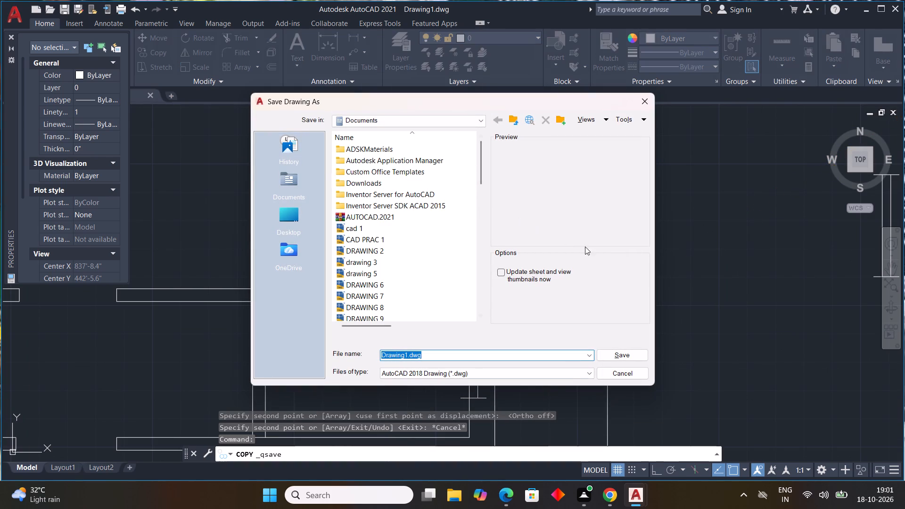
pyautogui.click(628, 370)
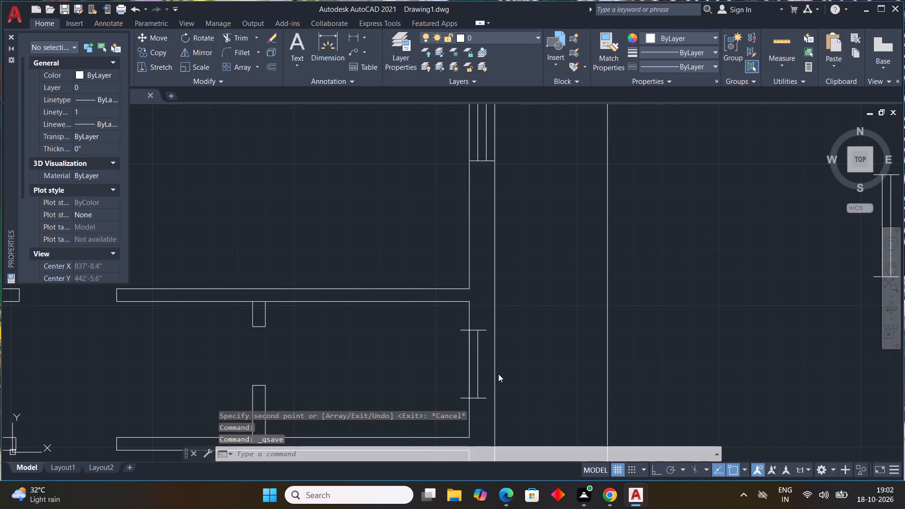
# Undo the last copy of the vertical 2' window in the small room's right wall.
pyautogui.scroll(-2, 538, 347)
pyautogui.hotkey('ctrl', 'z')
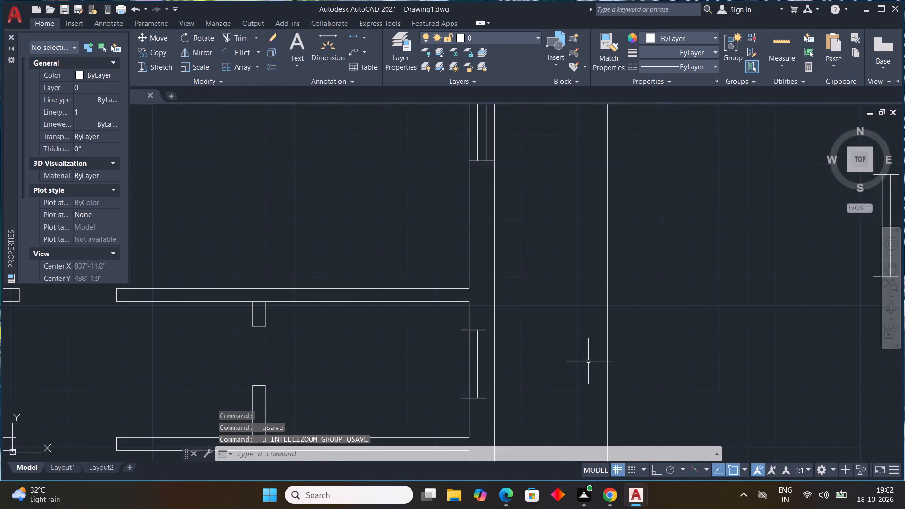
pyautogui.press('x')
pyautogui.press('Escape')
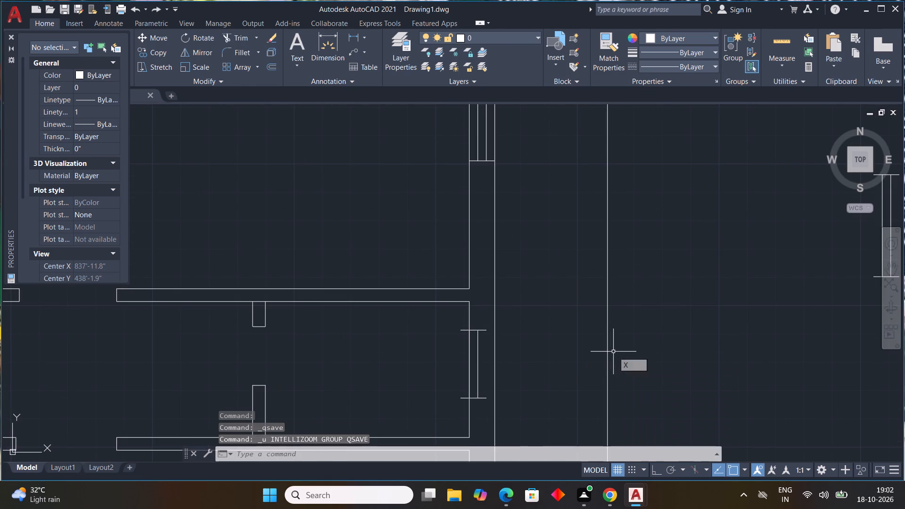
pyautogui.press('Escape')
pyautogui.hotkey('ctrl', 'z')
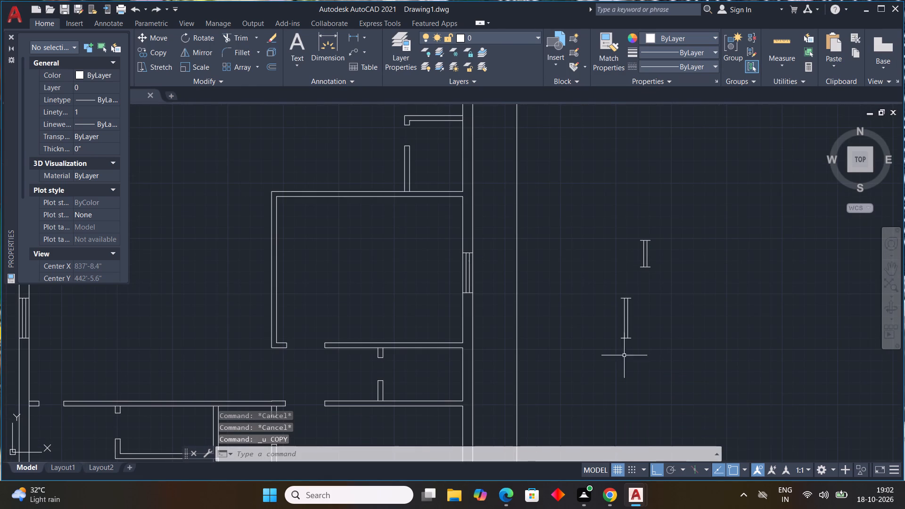
# Copy the spare vertical 2' window, with Ortho off, into the right outer wall of the small room below the middle-right room.
pyautogui.moveTo(676, 224); pyautogui.dragTo(671, 227)
pyautogui.click(620, 273)
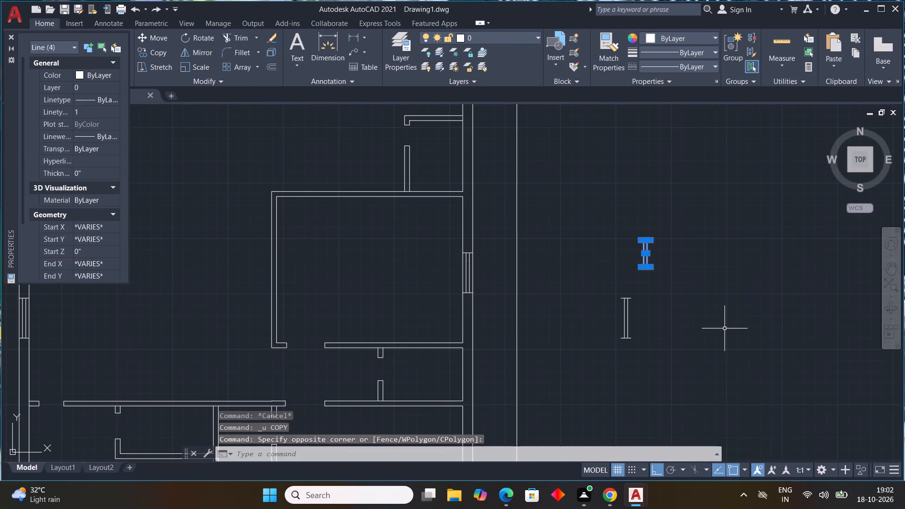
pyautogui.press('c')
pyautogui.write('O')
pyautogui.press('space')
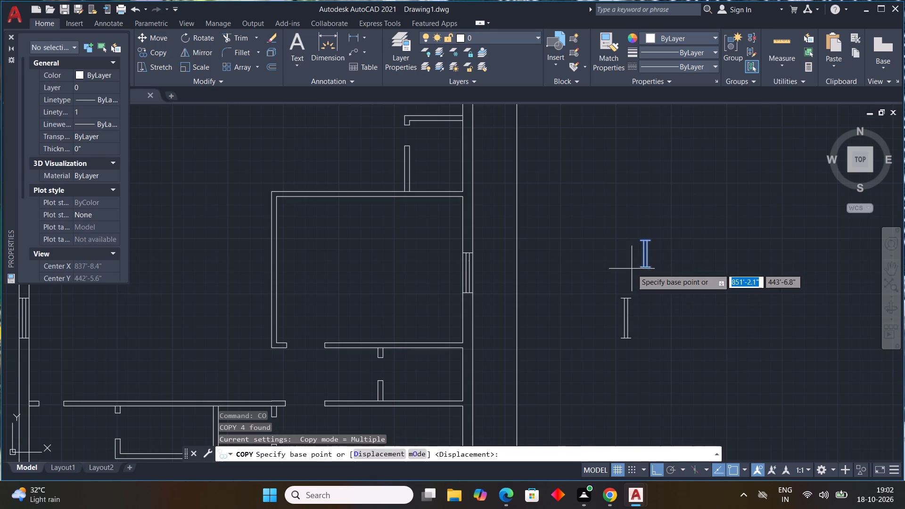
pyautogui.scroll(2, 633, 269)
pyautogui.click(649, 264)
pyautogui.scroll(-3, 457, 312)
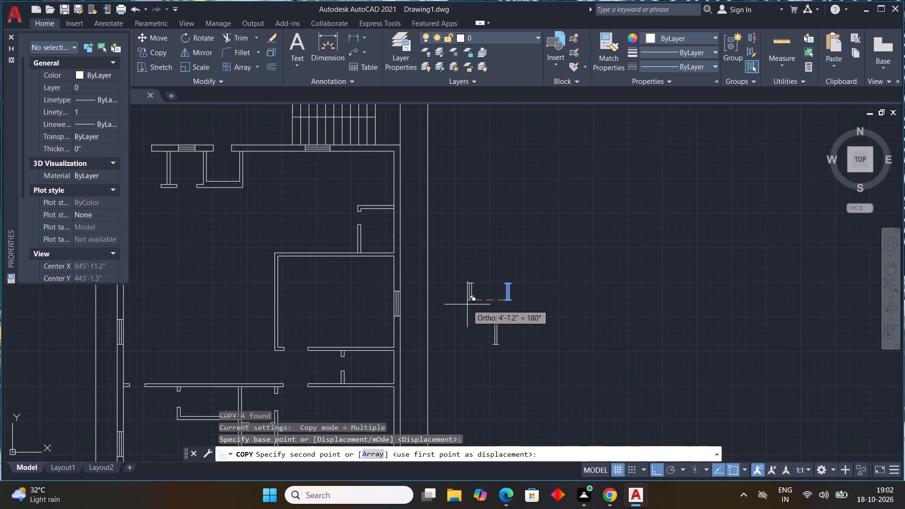
pyautogui.press('F9')
pyautogui.press('F8')
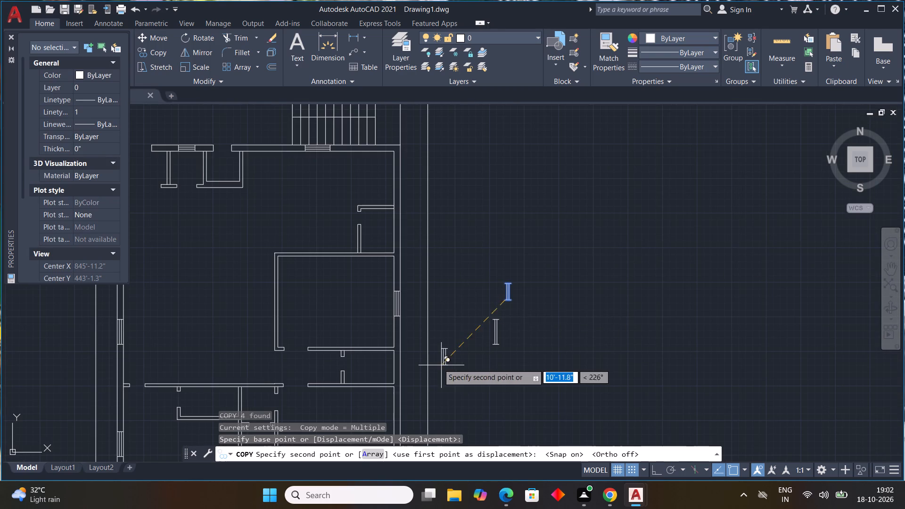
pyautogui.scroll(-1, 442, 360)
pyautogui.moveTo(455, 335); pyautogui.dragTo(482, 240, button='middle')
pyautogui.middleClick(482, 240)
pyautogui.scroll(3, 435, 269)
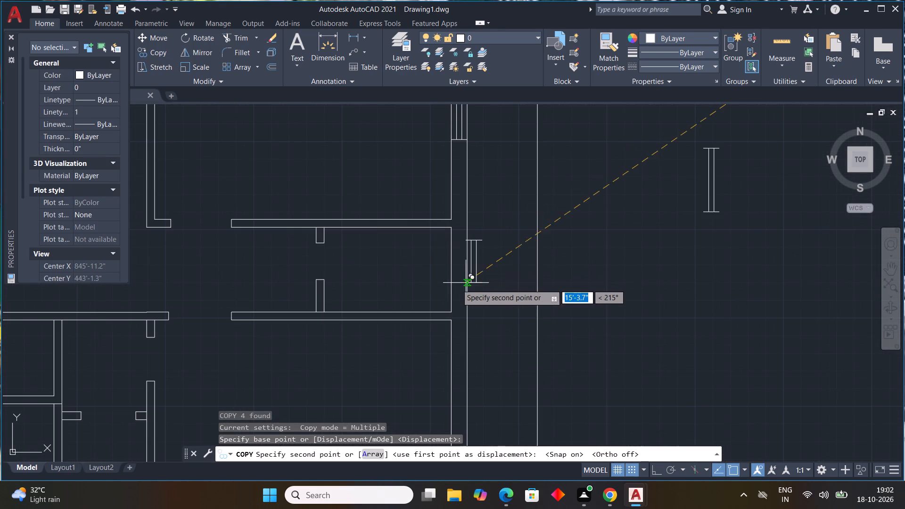
pyautogui.click(450, 283)
# Place another copy of the vertical 2' window in the right outer wall of the small room above the middle-right room and end the copying.
pyautogui.scroll(-2, 497, 328)
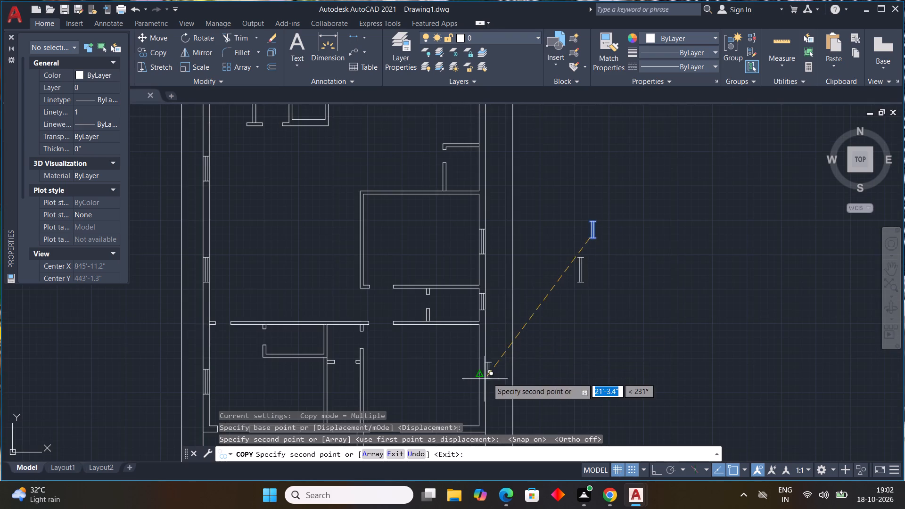
pyautogui.scroll(1, 487, 372)
pyautogui.scroll(-1, 484, 356)
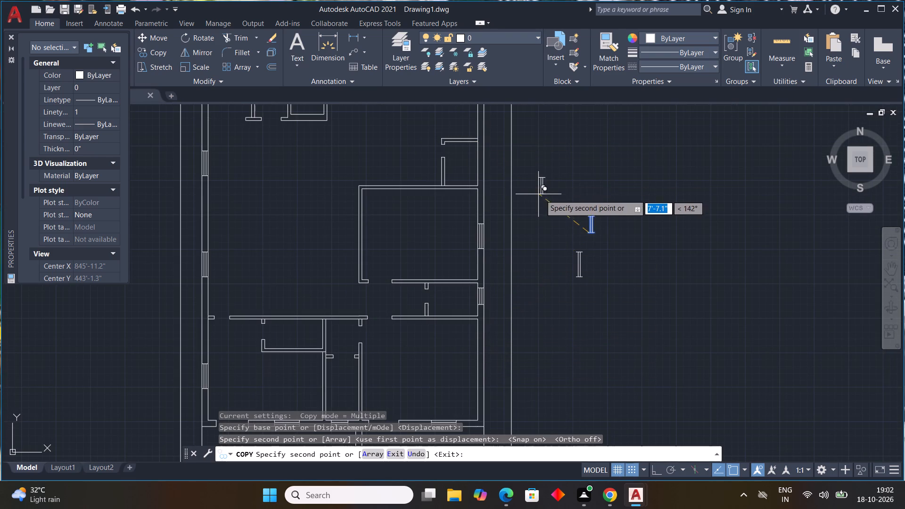
pyautogui.moveTo(540, 193); pyautogui.dragTo(539, 228, button='middle')
pyautogui.scroll(3, 499, 199)
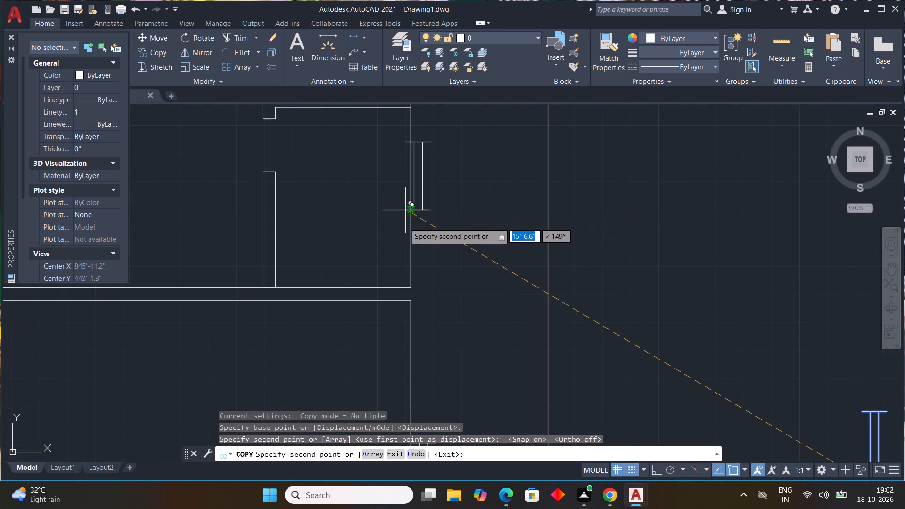
pyautogui.click(413, 222)
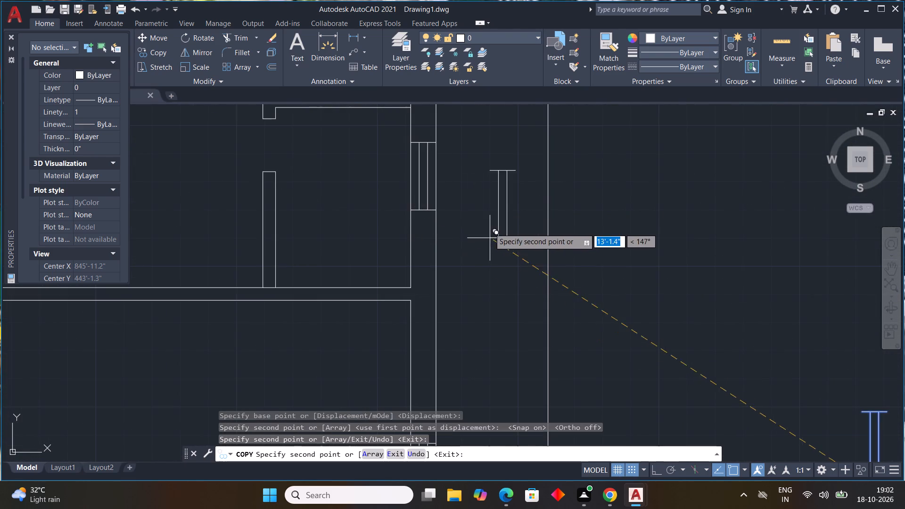
pyautogui.scroll(-3, 489, 228)
pyautogui.moveTo(688, 309); pyautogui.dragTo(741, 259, button='middle')
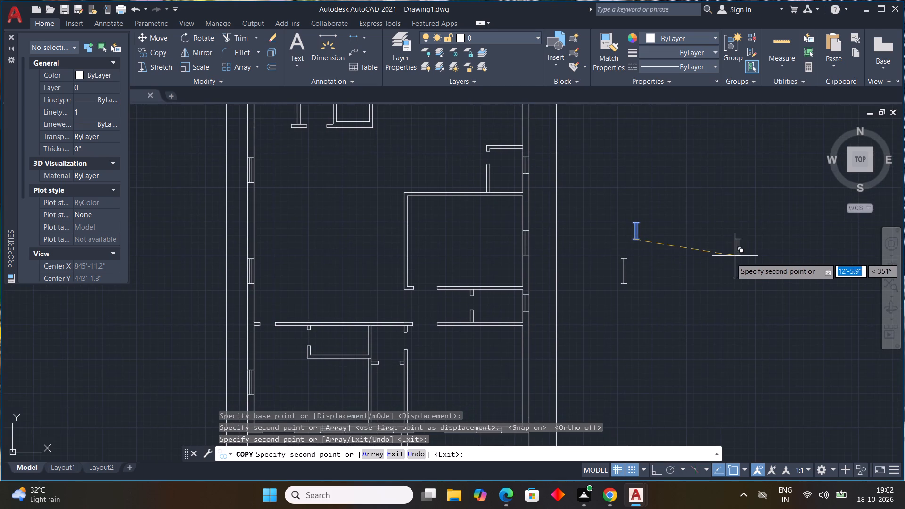
pyautogui.scroll(-4, 712, 257)
pyautogui.scroll(2, 716, 277)
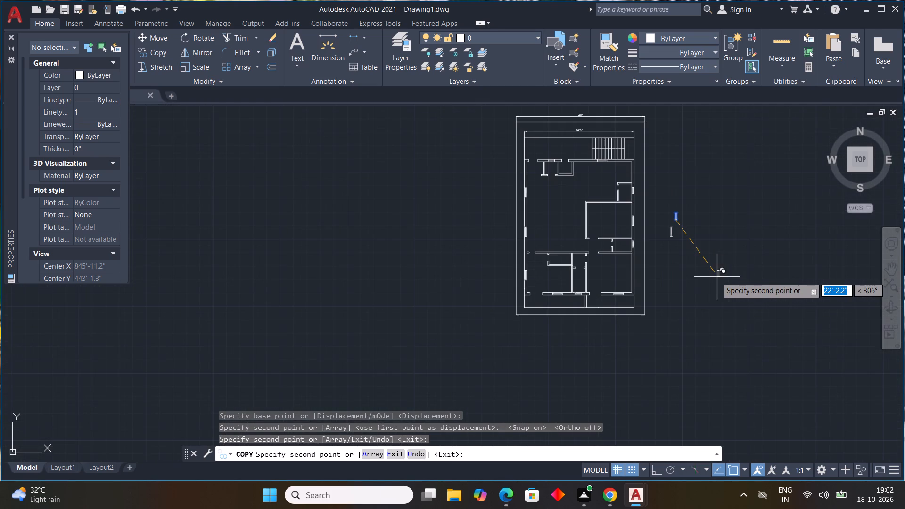
pyautogui.press('Escape')
pyautogui.press('Escape')
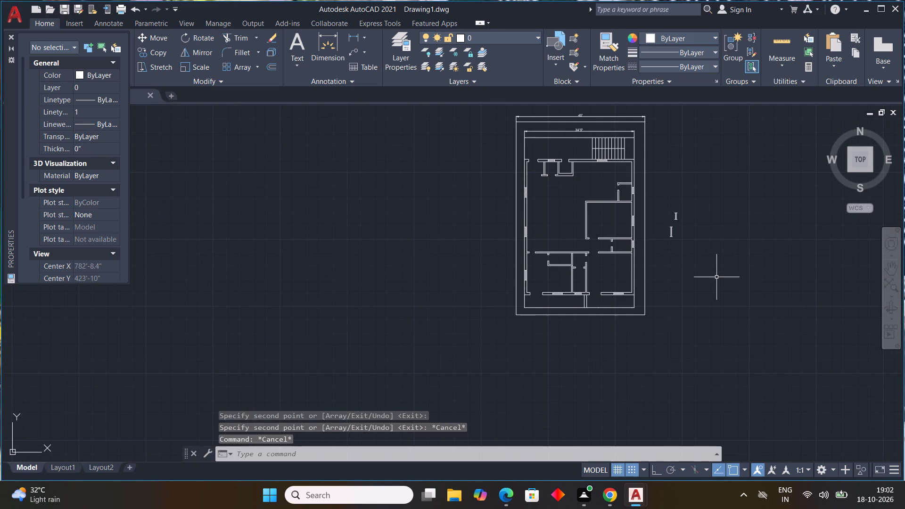
pyautogui.press('Escape')
pyautogui.press('Escape')
pyautogui.press('Escape')
pyautogui.press('Escape')
# Add multiline text reading HALL in the large open room of the floor plan, leaving a new line below it.
pyautogui.moveTo(716, 276); pyautogui.dragTo(703, 338, button='middle')
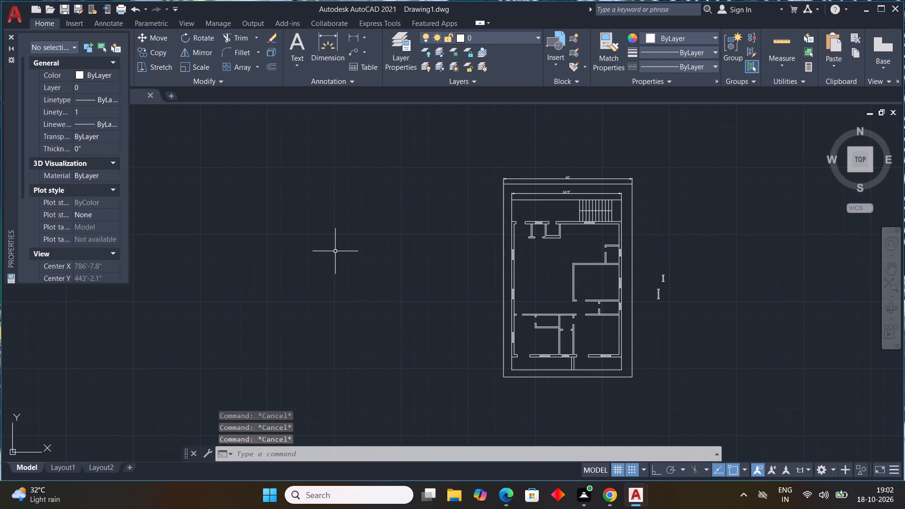
pyautogui.scroll(1, 450, 8)
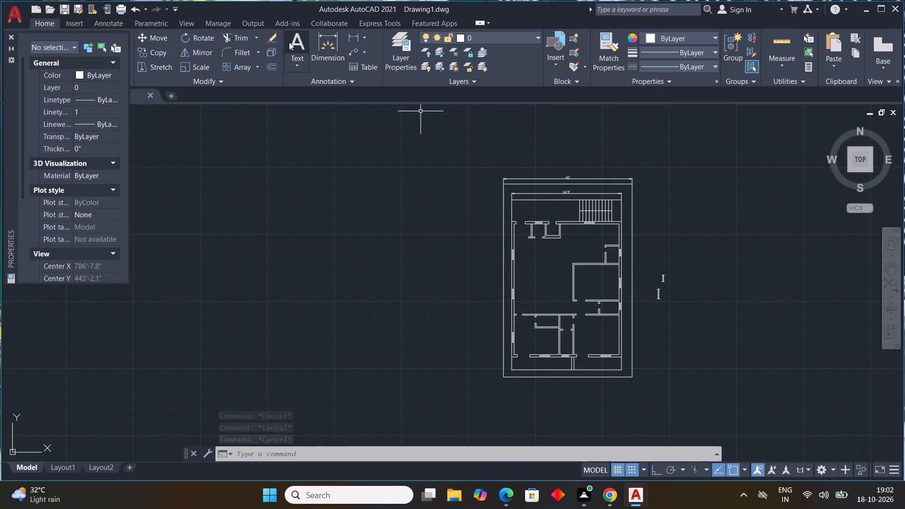
pyautogui.click(297, 43)
pyautogui.moveTo(543, 254); pyautogui.dragTo(482, 190, button='middle')
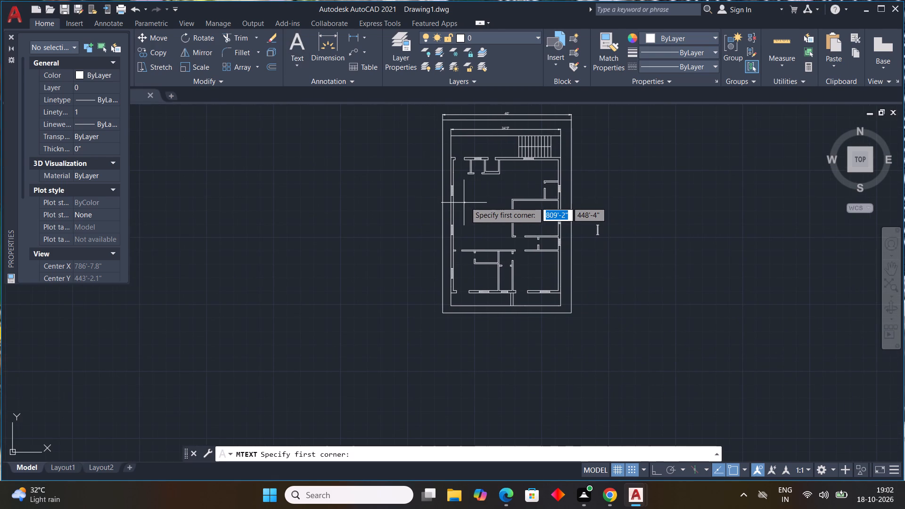
pyautogui.scroll(2, 475, 205)
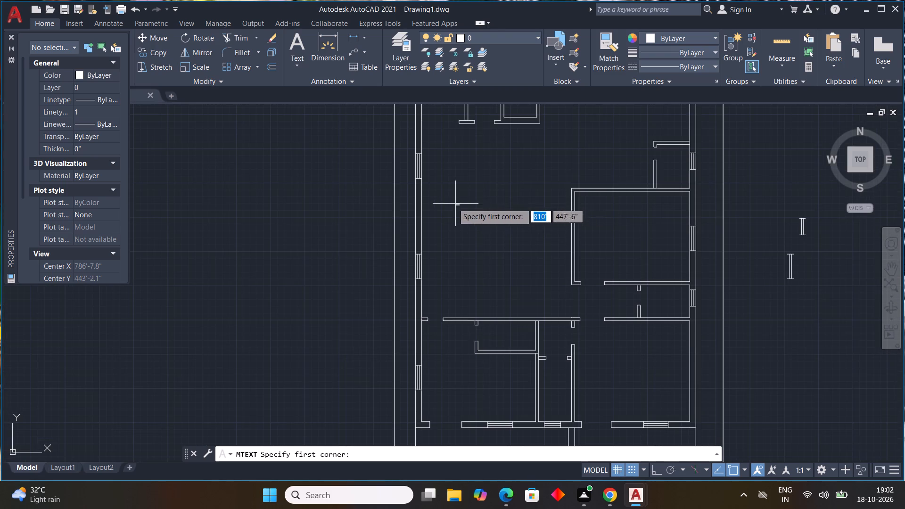
pyautogui.moveTo(449, 177); pyautogui.dragTo(452, 186)
pyautogui.click(531, 215)
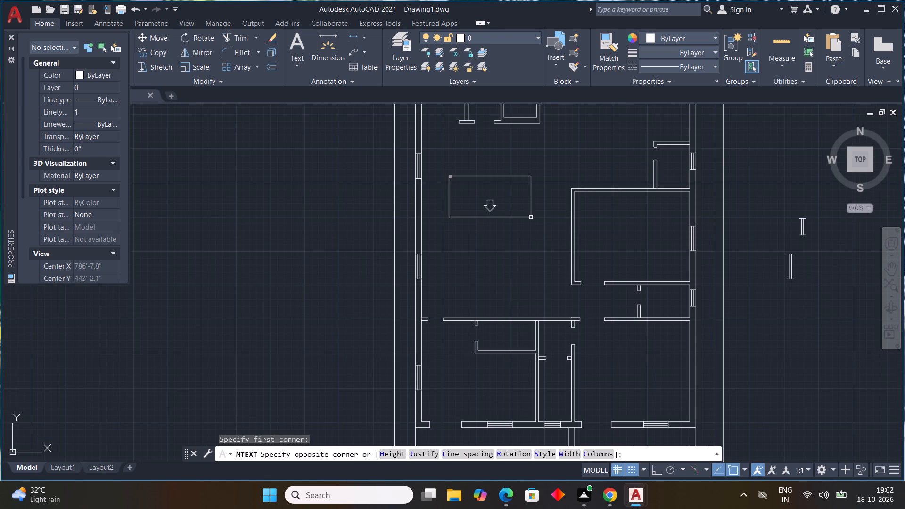
pyautogui.write('HALL')
pyautogui.press('Return')
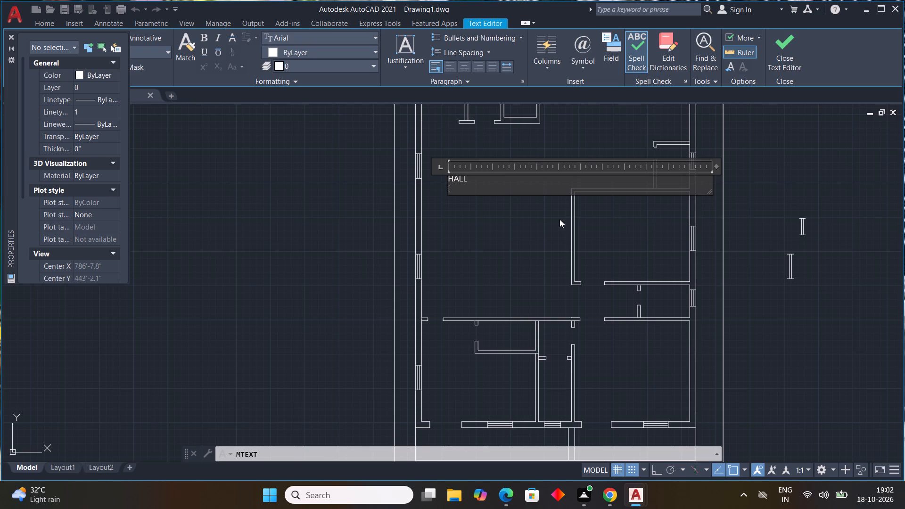
# Set the text height to 9" and enter 14'0" on the line below HALL.
pyautogui.click(10, 36)
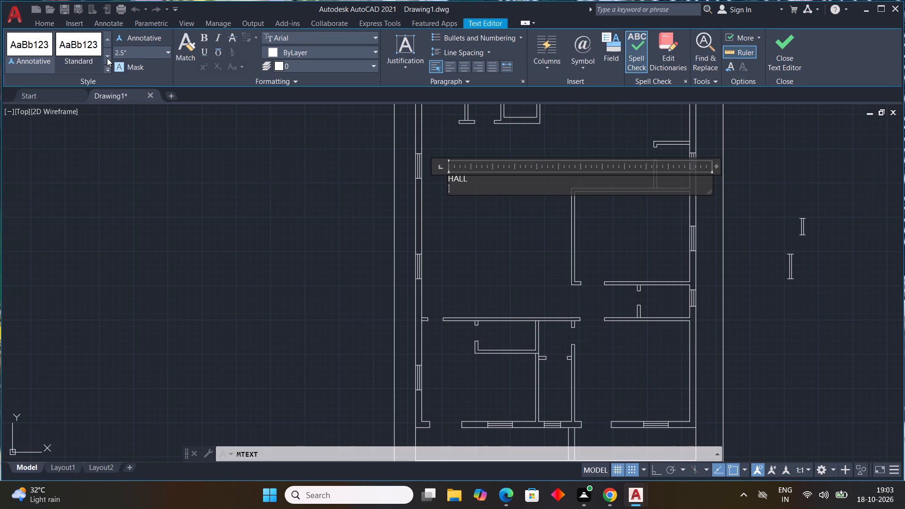
pyautogui.click(169, 53)
pyautogui.click(142, 64)
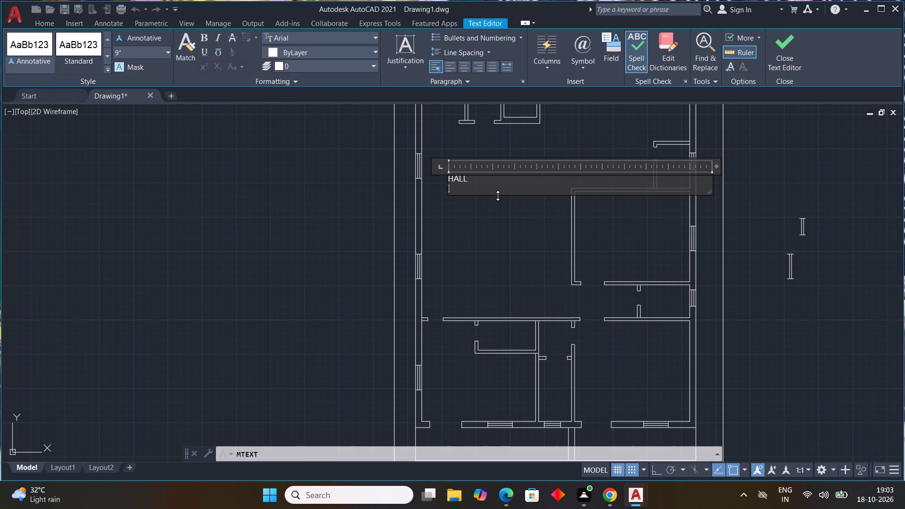
pyautogui.press('4')
pyautogui.press('BackSpace')
pyautogui.write('14\'0"')
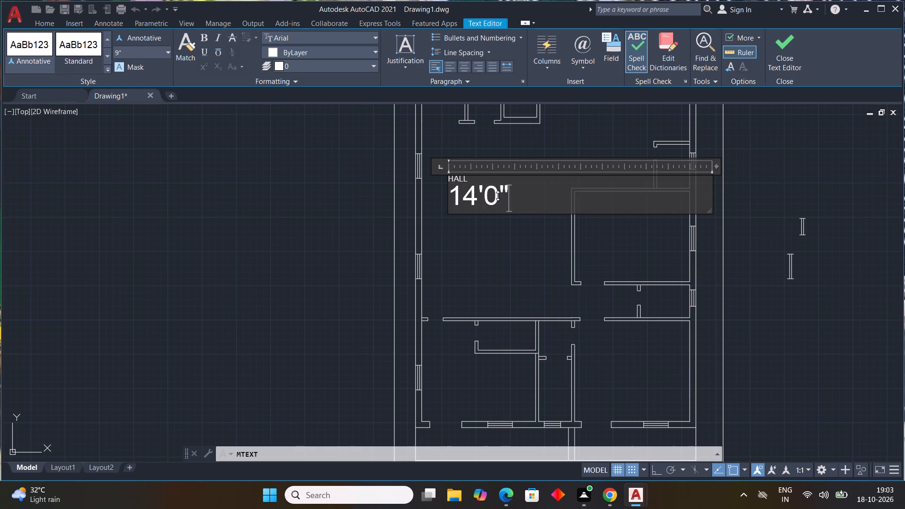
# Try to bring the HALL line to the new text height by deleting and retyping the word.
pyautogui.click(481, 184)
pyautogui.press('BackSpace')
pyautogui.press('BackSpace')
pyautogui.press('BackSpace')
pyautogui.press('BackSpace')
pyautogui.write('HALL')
# Complete the hall's size line as 14'0"X18'7" and finish the text.
pyautogui.click(514, 194)
pyautogui.press('x')
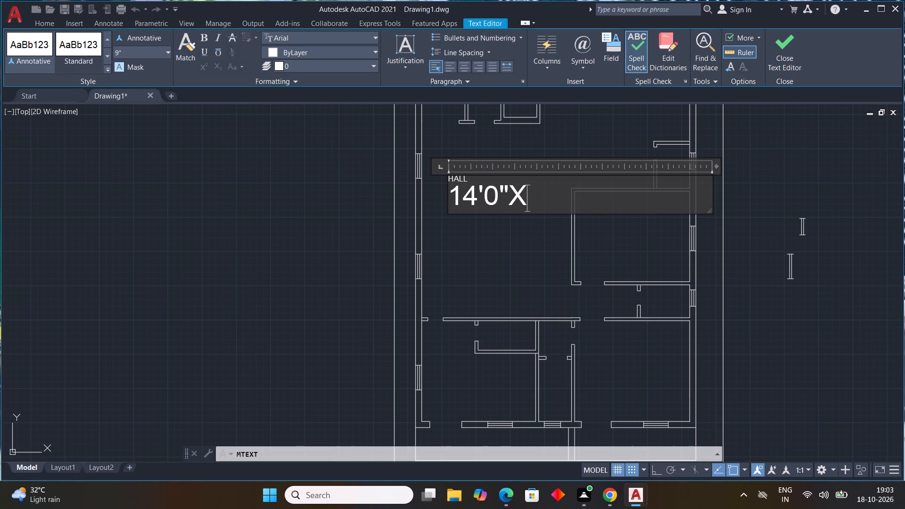
pyautogui.write('18')
pyautogui.write('\'7"')
pyautogui.press('Return')
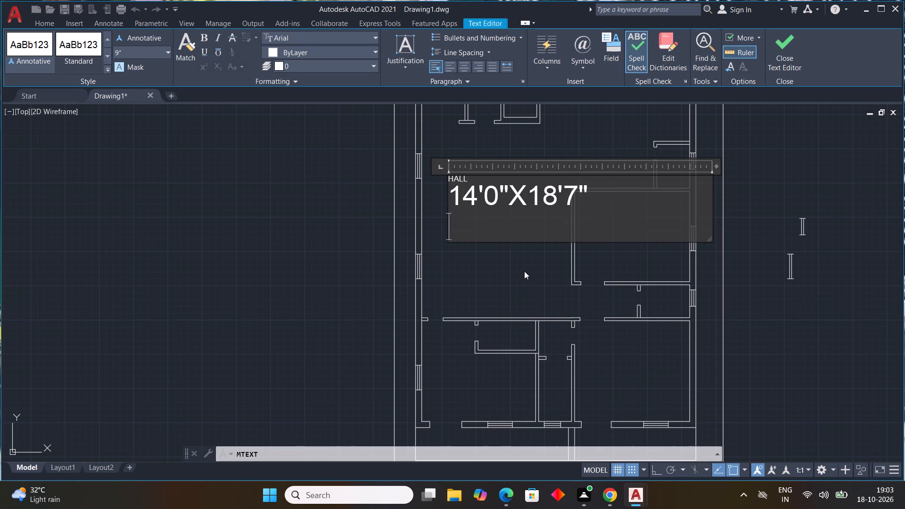
pyautogui.click(524, 271)
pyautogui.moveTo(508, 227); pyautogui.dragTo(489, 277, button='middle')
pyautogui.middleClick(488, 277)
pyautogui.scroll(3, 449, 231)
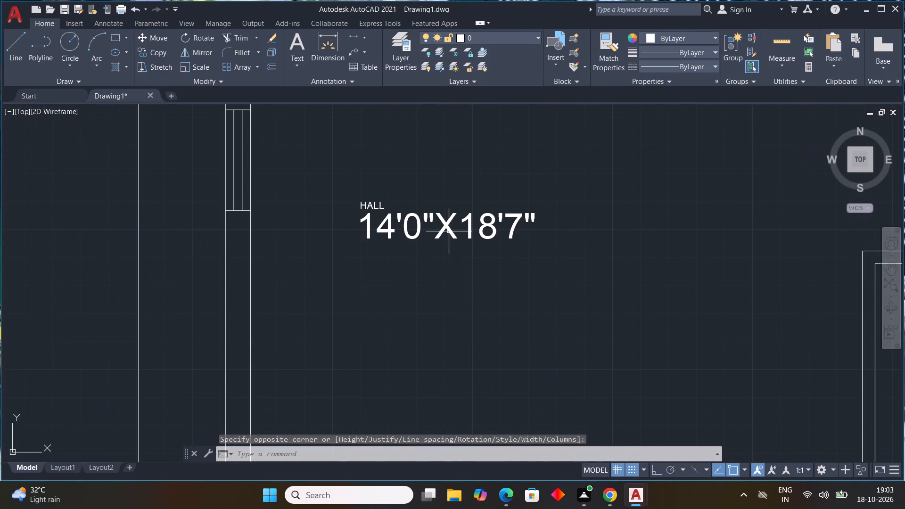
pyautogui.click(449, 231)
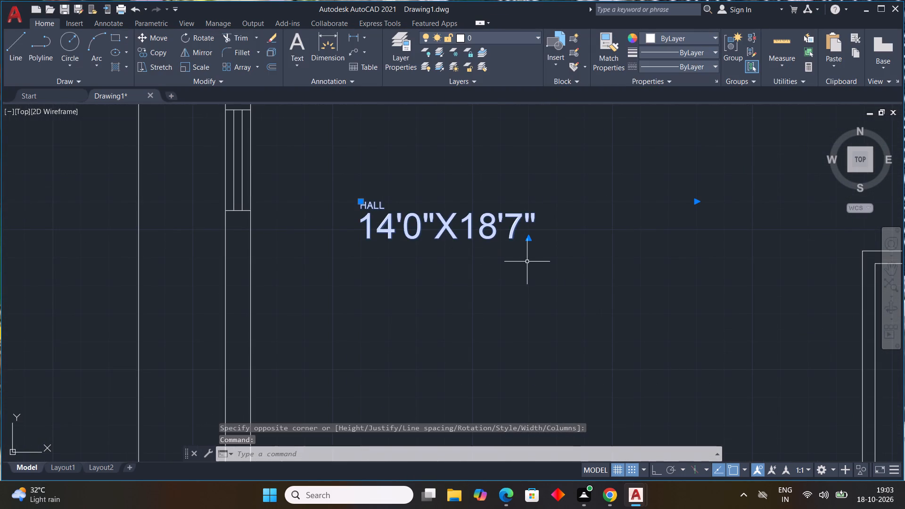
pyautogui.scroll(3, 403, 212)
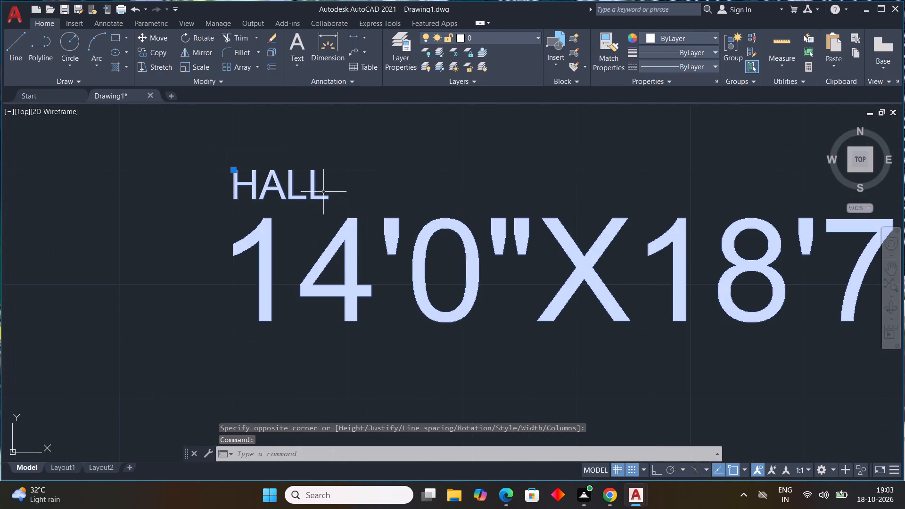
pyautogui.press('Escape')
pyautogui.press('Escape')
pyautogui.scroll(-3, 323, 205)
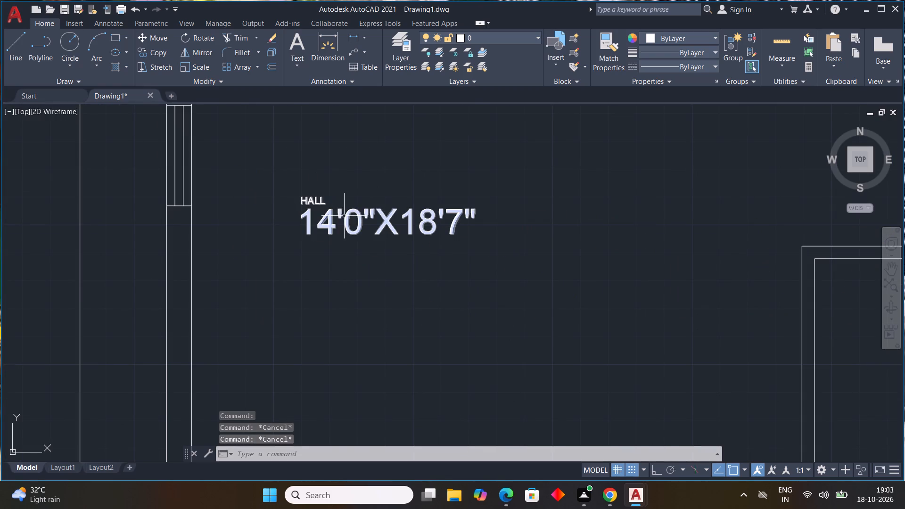
# Set the HALL line of the hall label to a 9" text height and finish the text edit.
pyautogui.click(361, 218)
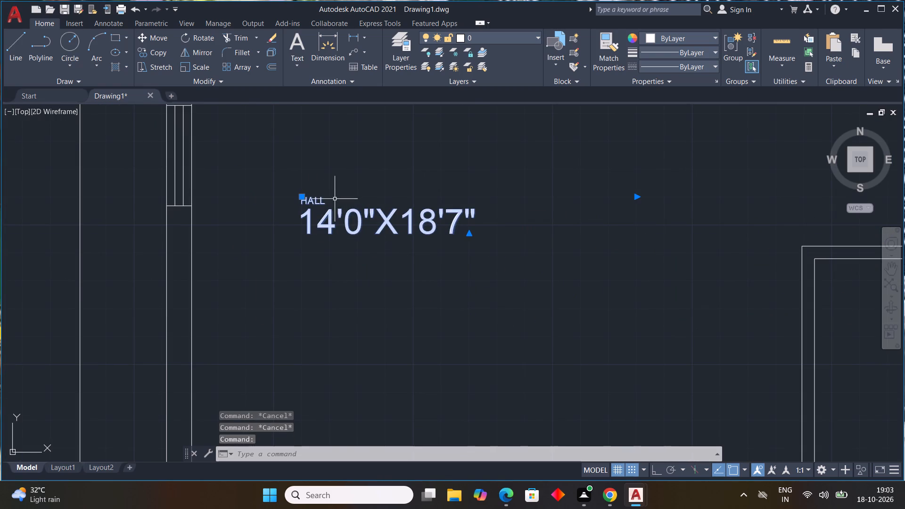
pyautogui.scroll(1, 333, 200)
pyautogui.doubleClick(330, 218)
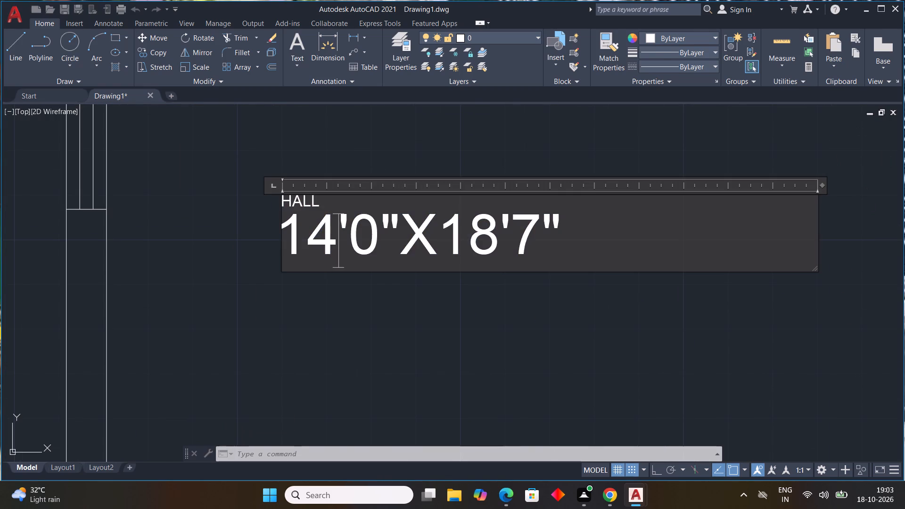
pyautogui.click(167, 55)
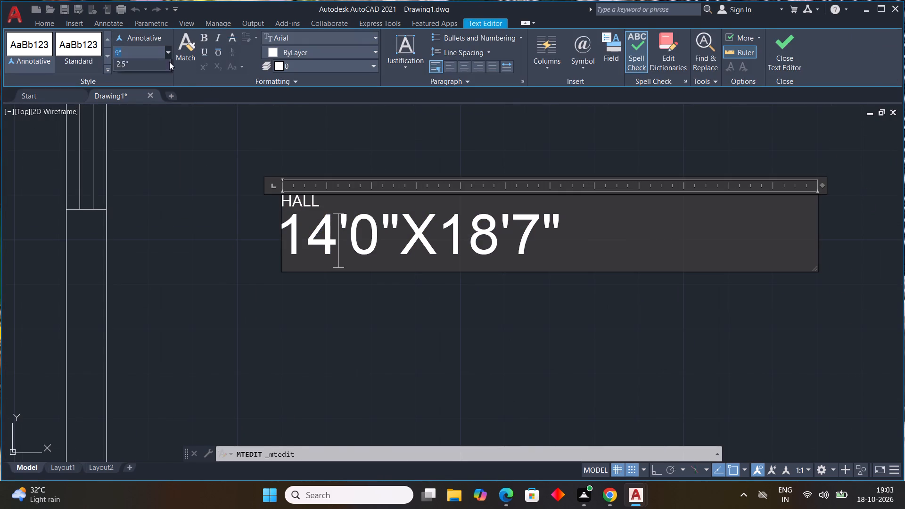
pyautogui.click(152, 67)
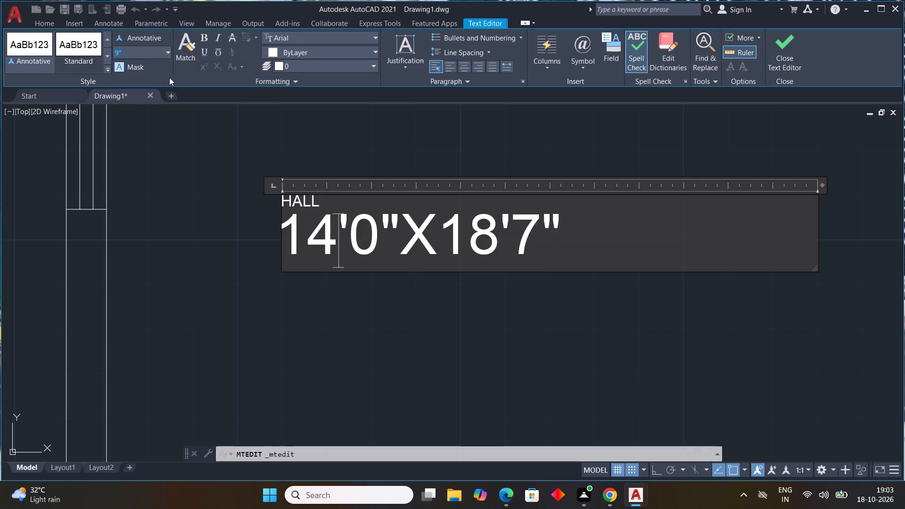
pyautogui.moveTo(326, 194); pyautogui.dragTo(200, 195)
pyautogui.doubleClick(301, 202)
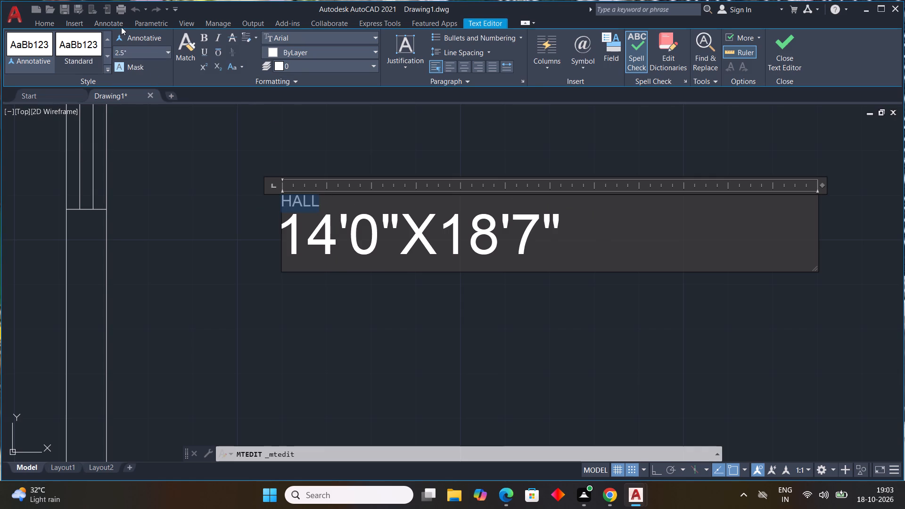
pyautogui.click(168, 53)
pyautogui.click(149, 67)
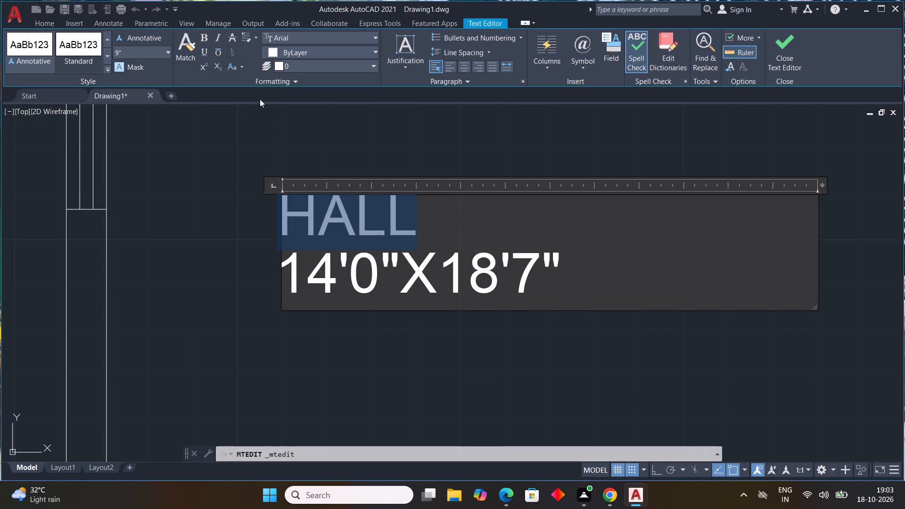
pyautogui.press('Escape')
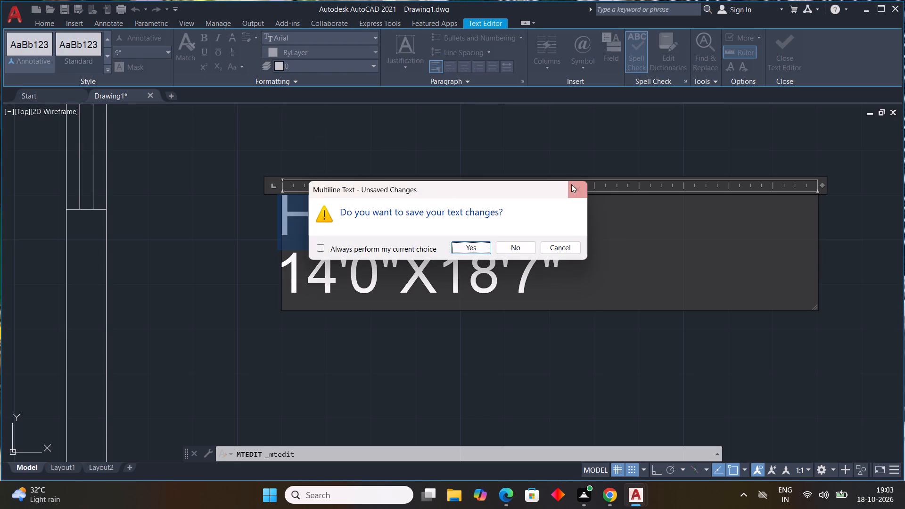
pyautogui.click(578, 187)
pyautogui.click(527, 339)
# Copy the hall label into the open strip beside the stair at the top of the plan.
pyautogui.scroll(-3, 524, 327)
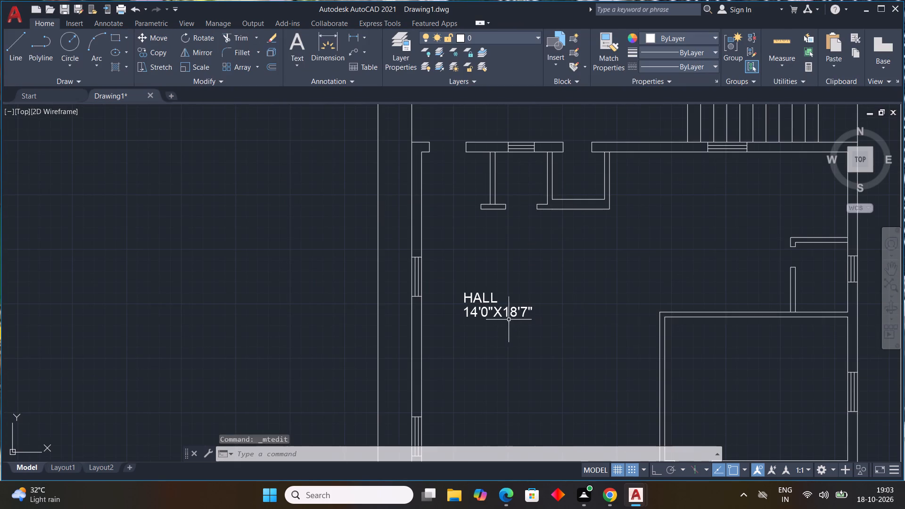
pyautogui.click(495, 311)
pyautogui.press('c')
pyautogui.press('o')
pyautogui.press('space')
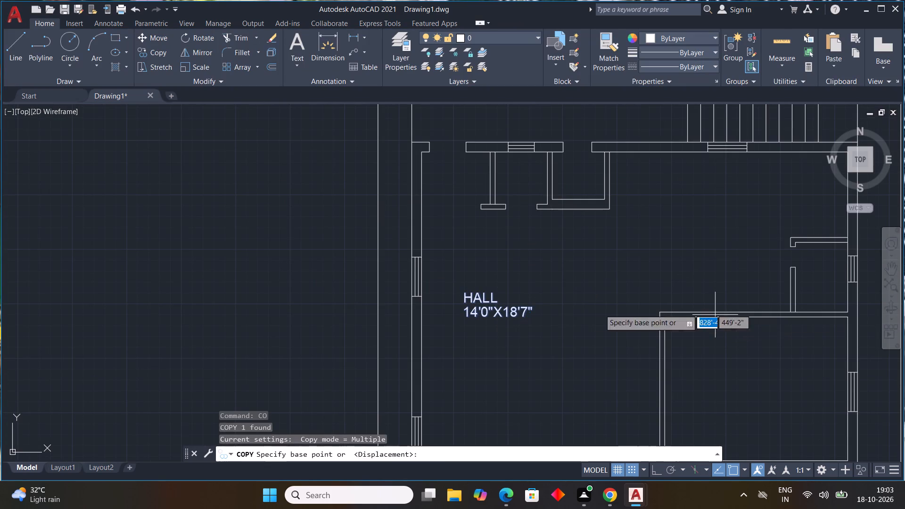
pyautogui.click(481, 317)
pyautogui.moveTo(499, 234); pyautogui.dragTo(488, 337, button='middle')
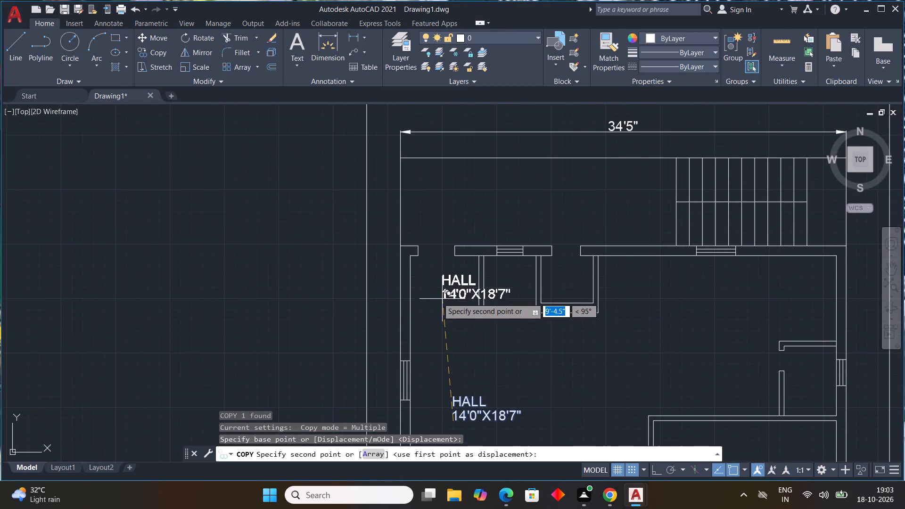
pyautogui.scroll(1, 429, 293)
pyautogui.click(494, 152)
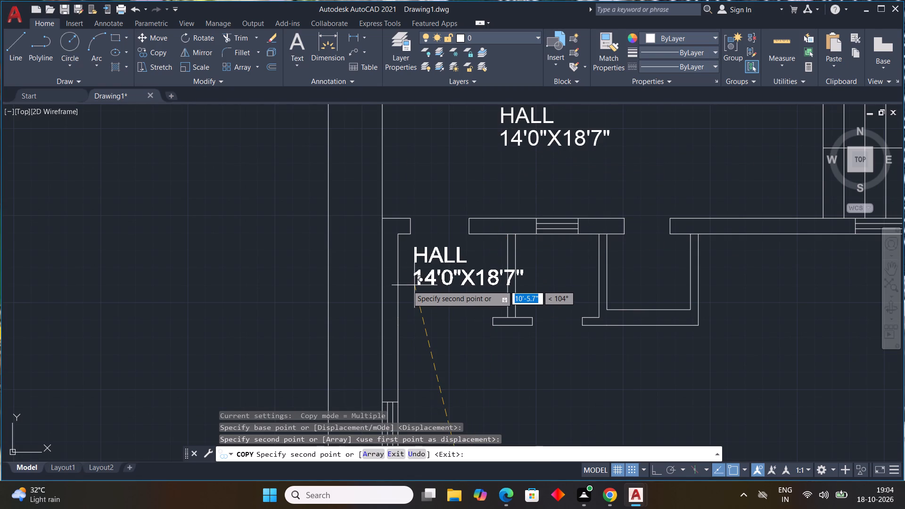
# Place copies of the hall label in the two small bays under the upper wall and the open space below the stair.
pyautogui.scroll(3, 407, 285)
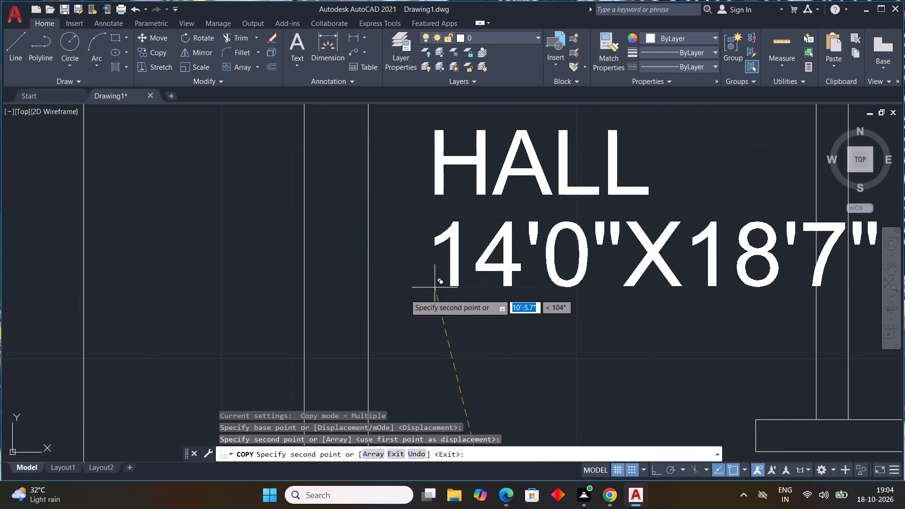
pyautogui.click(404, 302)
pyautogui.scroll(-3, 436, 322)
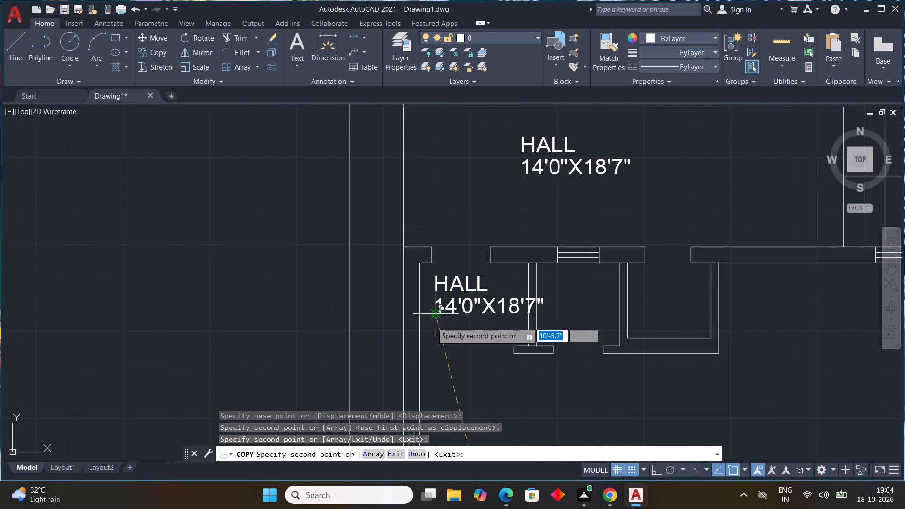
pyautogui.moveTo(427, 322); pyautogui.dragTo(272, 295, button='middle')
pyautogui.scroll(3, 404, 303)
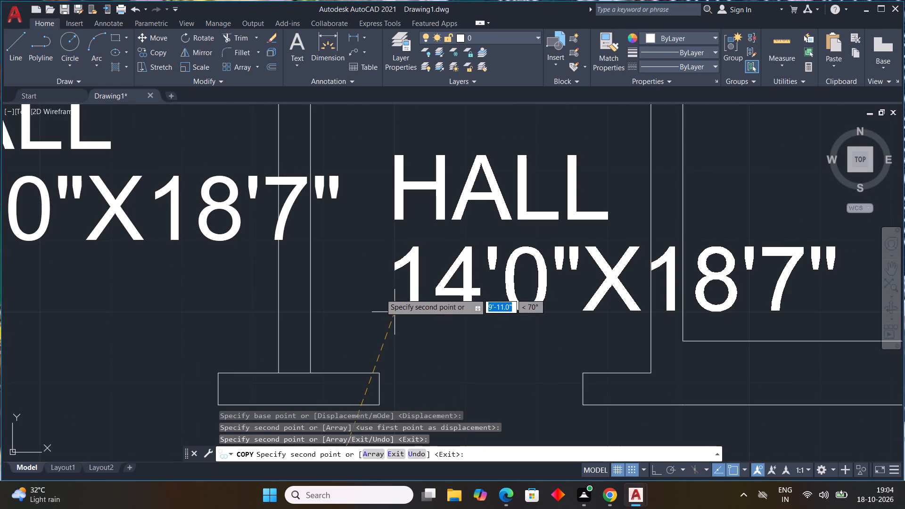
pyautogui.scroll(-3, 437, 306)
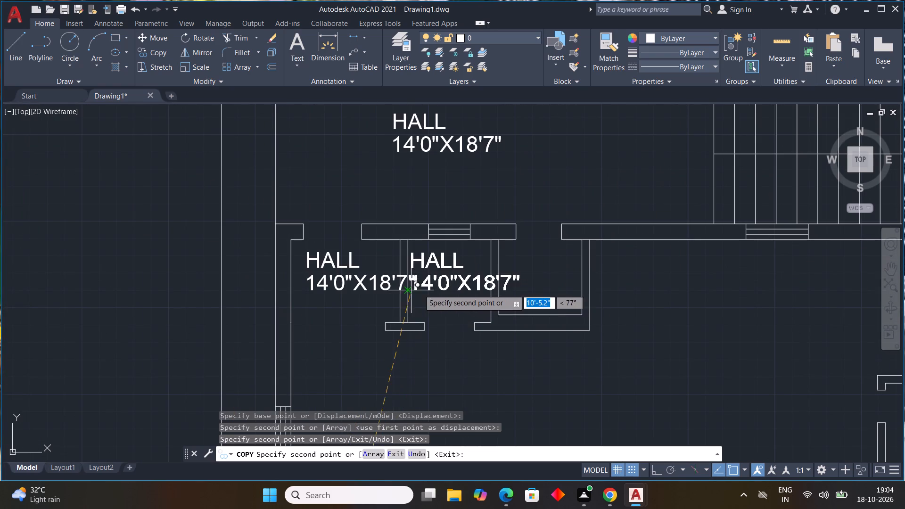
pyautogui.scroll(1, 418, 289)
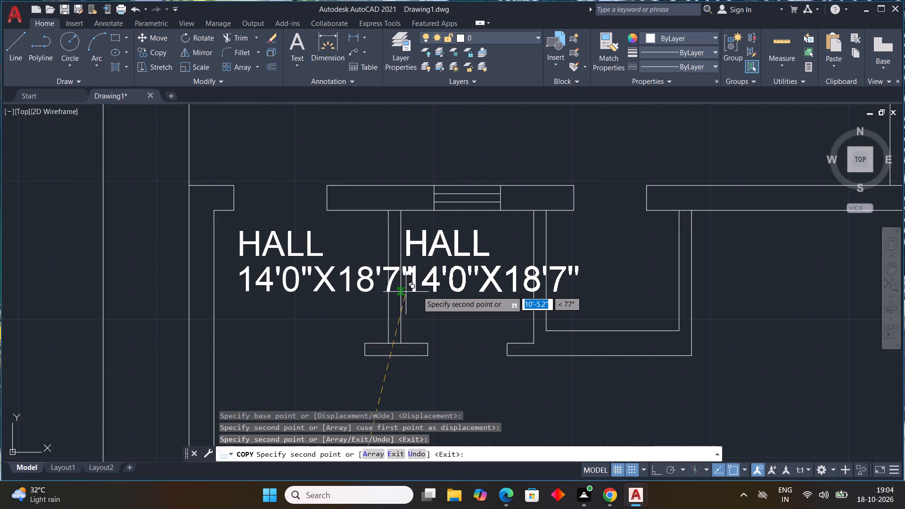
pyautogui.click(419, 290)
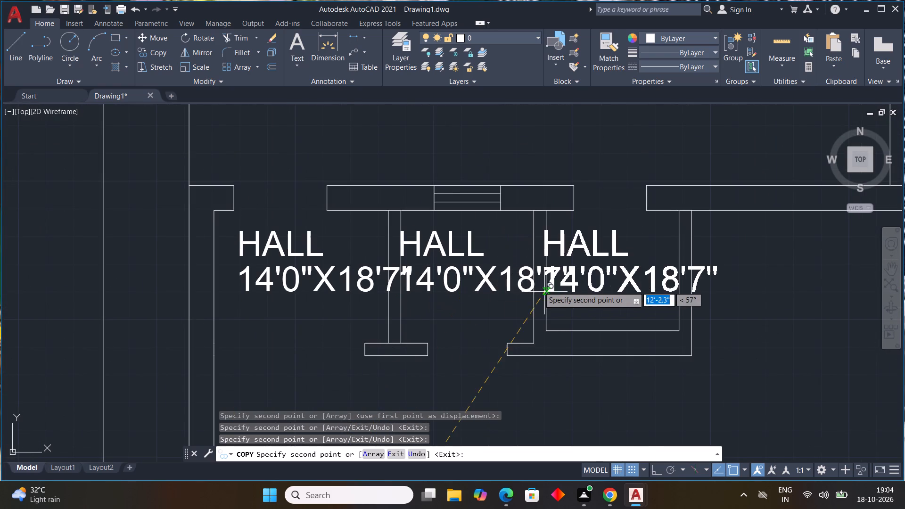
pyautogui.click(568, 285)
# Place a copy of the hall label in the small room on the plan's right wall, above the enclosed square room.
pyautogui.scroll(-3, 735, 337)
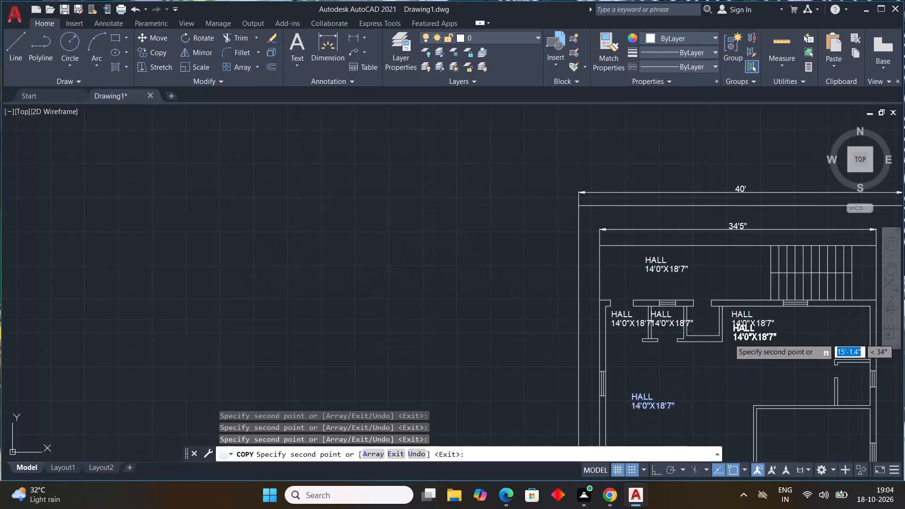
pyautogui.moveTo(727, 338); pyautogui.dragTo(590, 370, button='middle')
pyautogui.scroll(4, 557, 356)
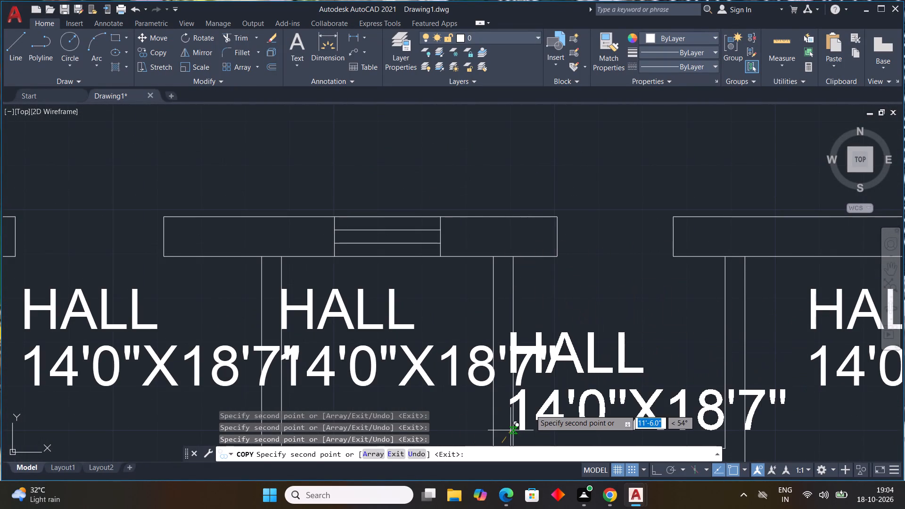
pyautogui.scroll(-4, 545, 391)
pyautogui.scroll(1, 633, 412)
pyautogui.moveTo(632, 412); pyautogui.dragTo(461, 278, button='middle')
pyautogui.middleClick(460, 277)
pyautogui.scroll(2, 334, 278)
pyautogui.scroll(-3, 336, 283)
pyautogui.scroll(-2, 358, 313)
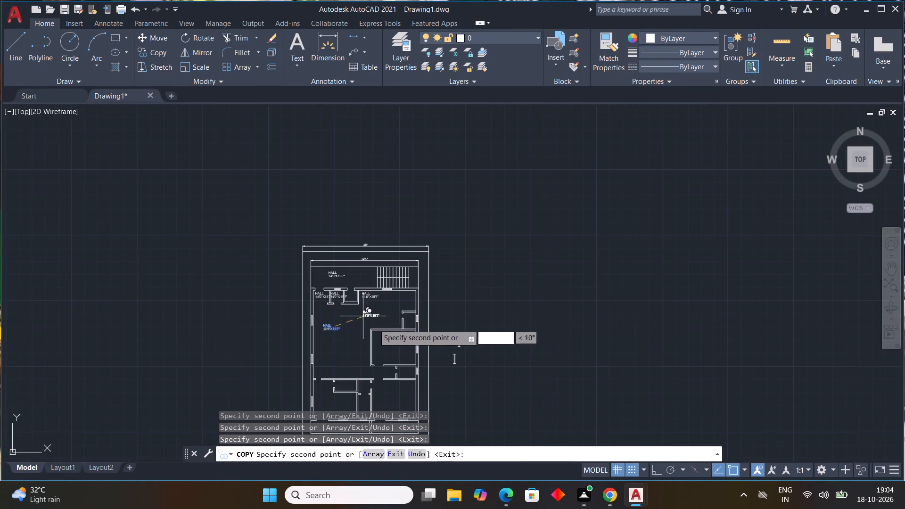
pyautogui.scroll(3, 379, 328)
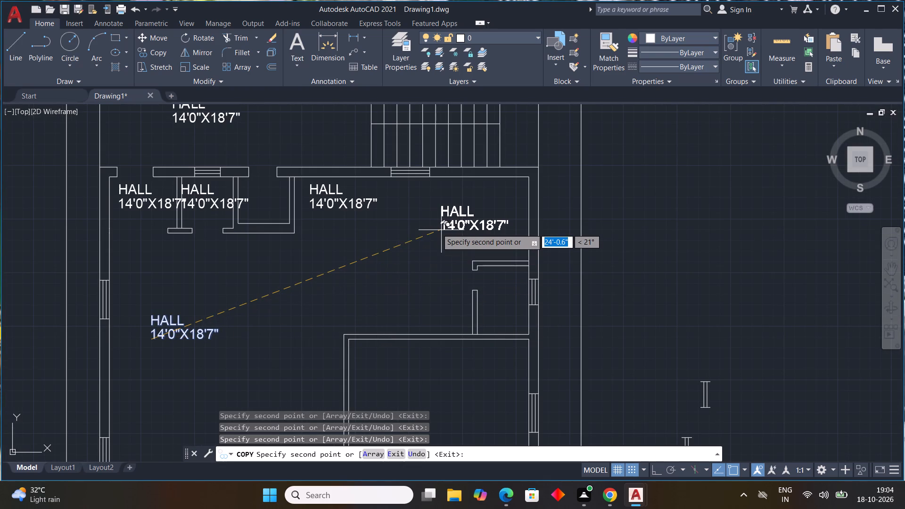
pyautogui.scroll(2, 485, 308)
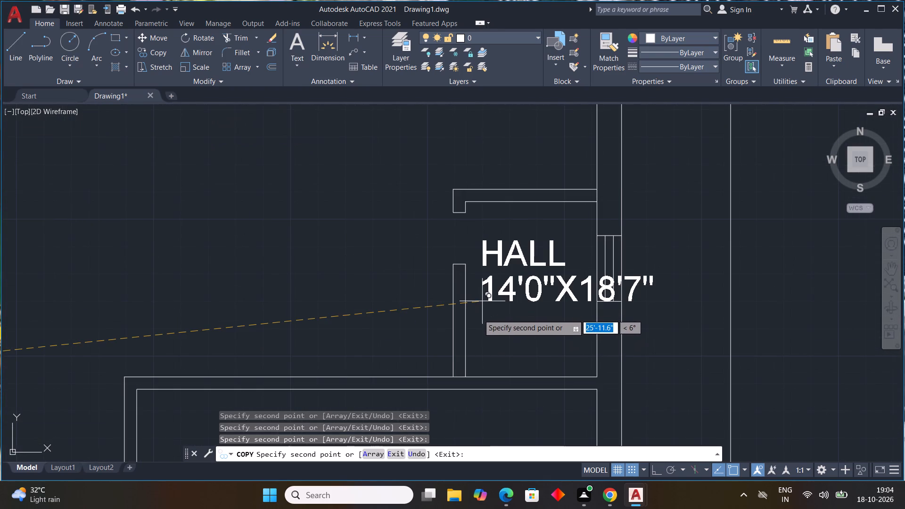
pyautogui.click(478, 315)
# Place label copies in the enclosed square room, the small room below it, the lower-right room and the strip outside that room.
pyautogui.scroll(-4, 377, 363)
pyautogui.moveTo(394, 332); pyautogui.dragTo(449, 260, button='middle')
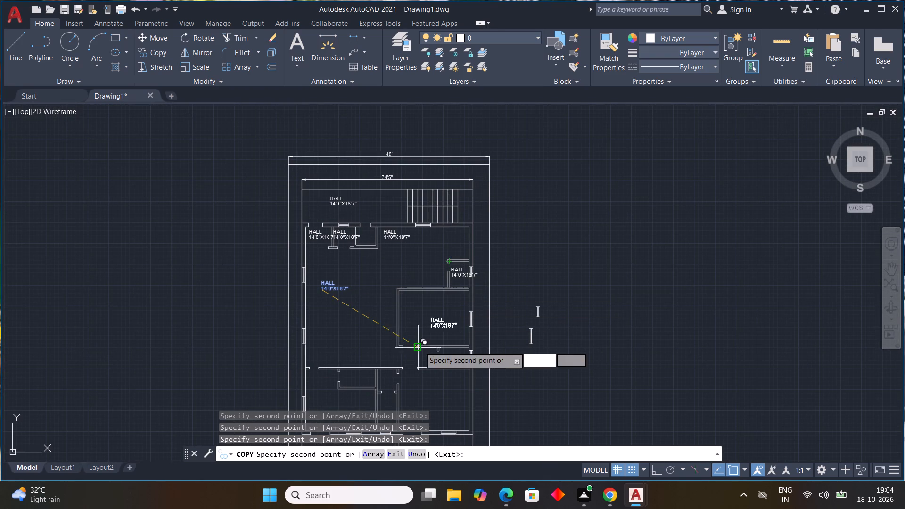
pyautogui.click(424, 321)
pyautogui.scroll(4, 450, 370)
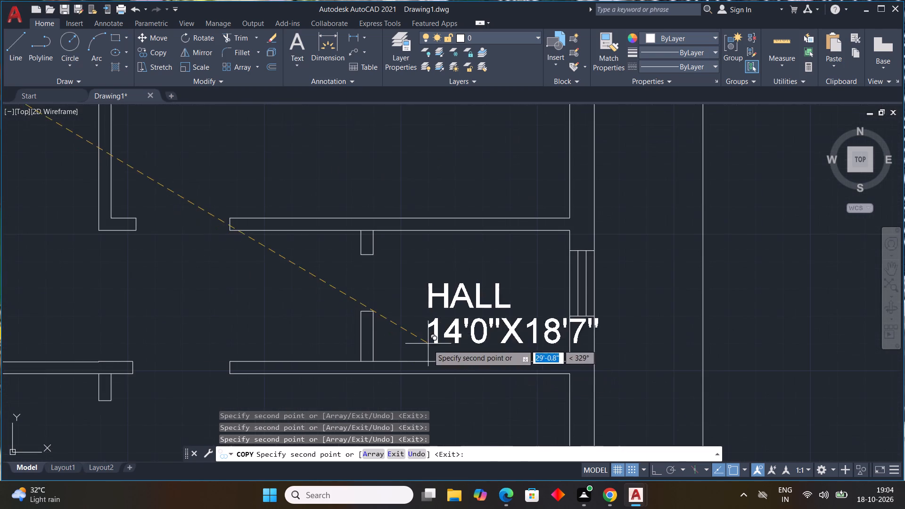
pyautogui.click(408, 328)
pyautogui.scroll(-4, 449, 388)
pyautogui.moveTo(452, 378); pyautogui.dragTo(470, 279, button='middle')
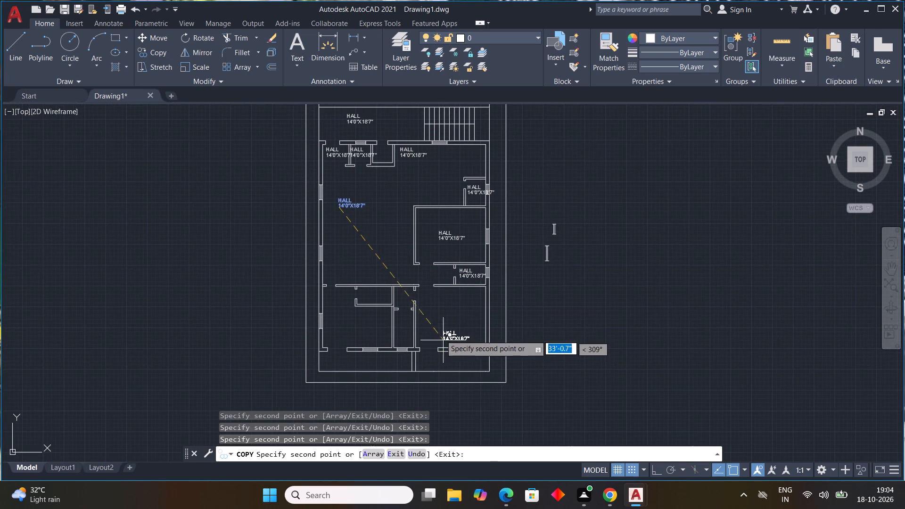
pyautogui.click(443, 318)
pyautogui.scroll(3, 454, 376)
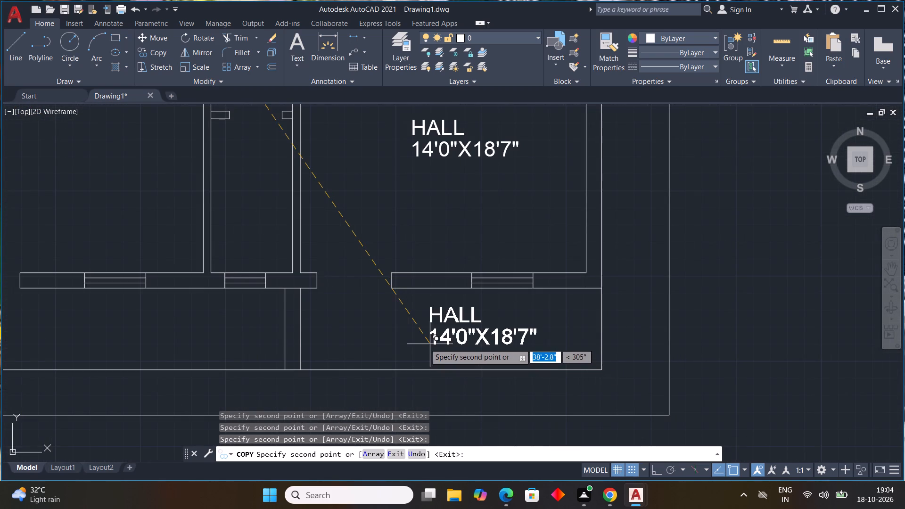
pyautogui.click(425, 344)
# Place label copies in the lower-left room, the small room above it and the narrow room between the lower rooms, ending the copy.
pyautogui.moveTo(213, 305); pyautogui.dragTo(404, 390, button='middle')
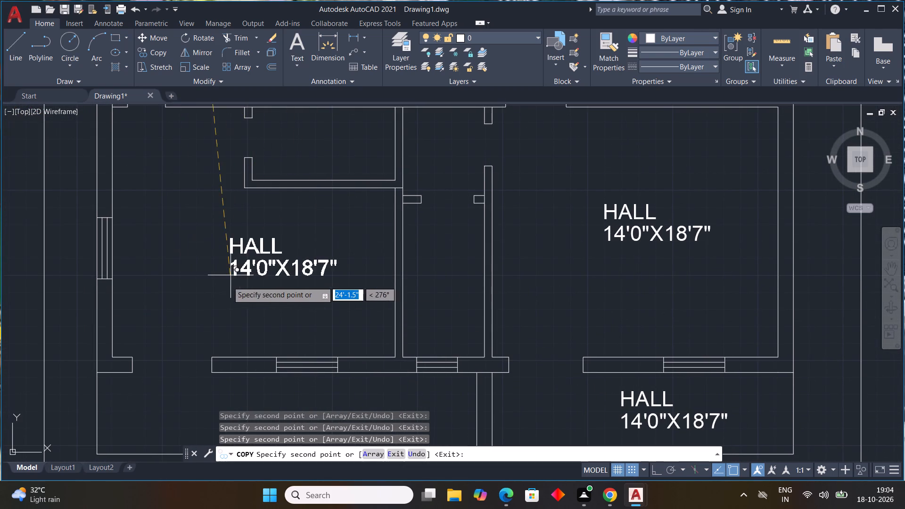
pyautogui.click(211, 279)
pyautogui.moveTo(296, 205); pyautogui.dragTo(334, 352, button='middle')
pyautogui.click(326, 304)
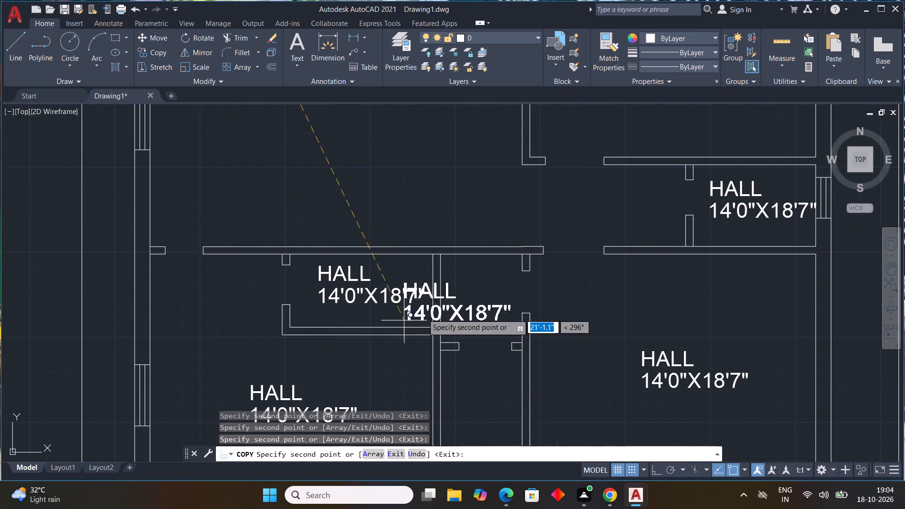
pyautogui.moveTo(463, 385); pyautogui.dragTo(432, 265, button='middle')
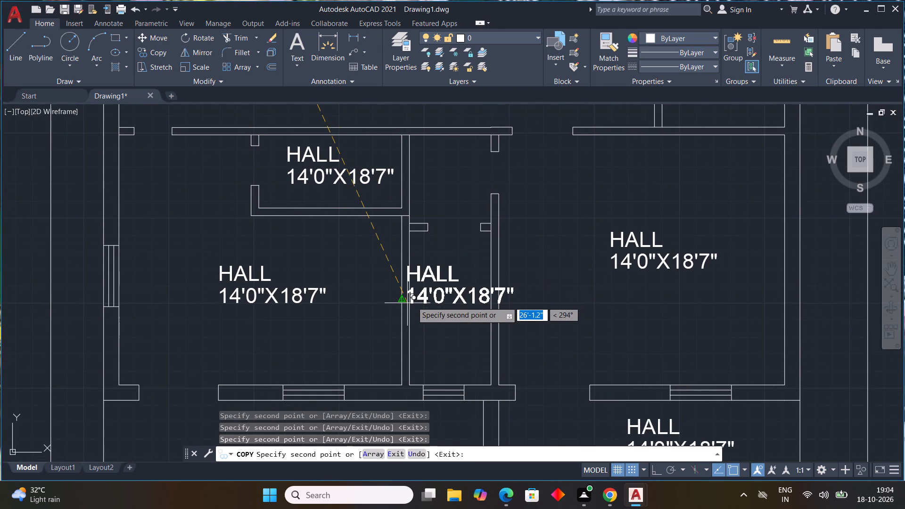
pyautogui.scroll(2, 416, 304)
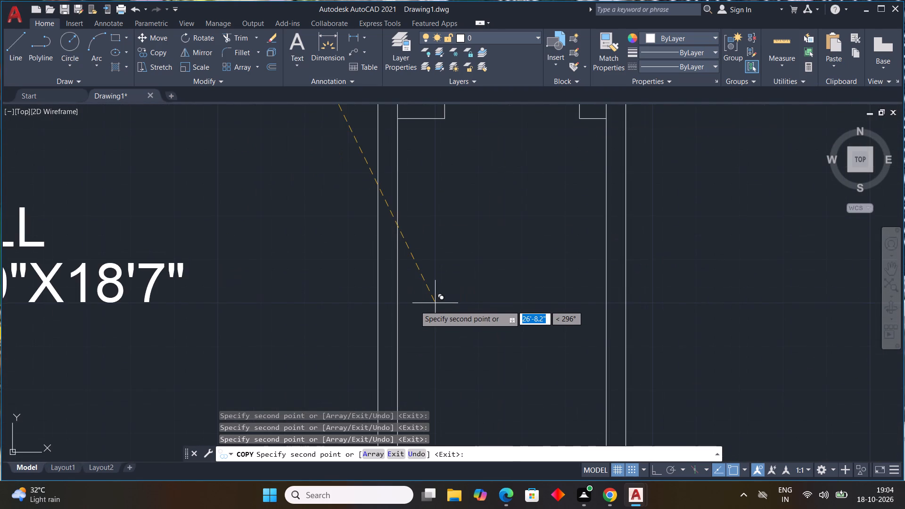
pyautogui.click(417, 309)
pyautogui.scroll(-3, 421, 336)
pyautogui.scroll(-1, 475, 288)
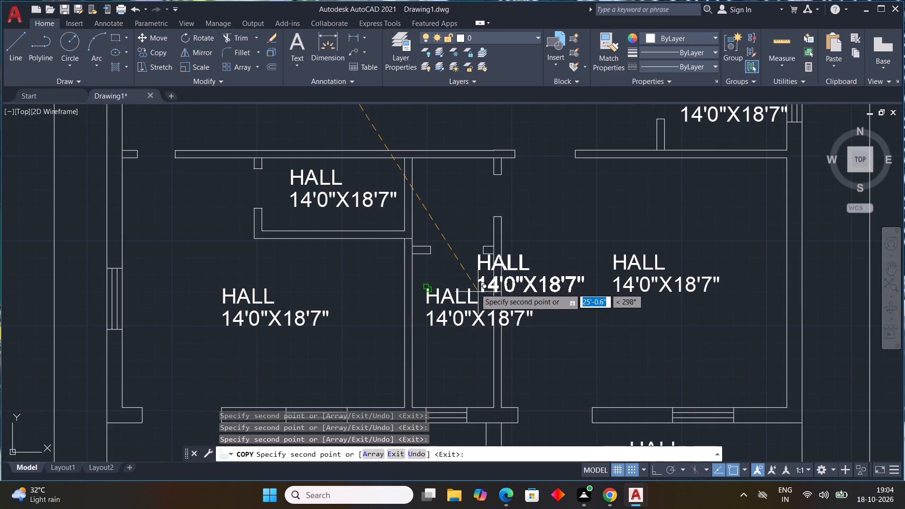
pyautogui.scroll(-2, 475, 288)
pyautogui.moveTo(487, 335); pyautogui.dragTo(500, 384, button='middle')
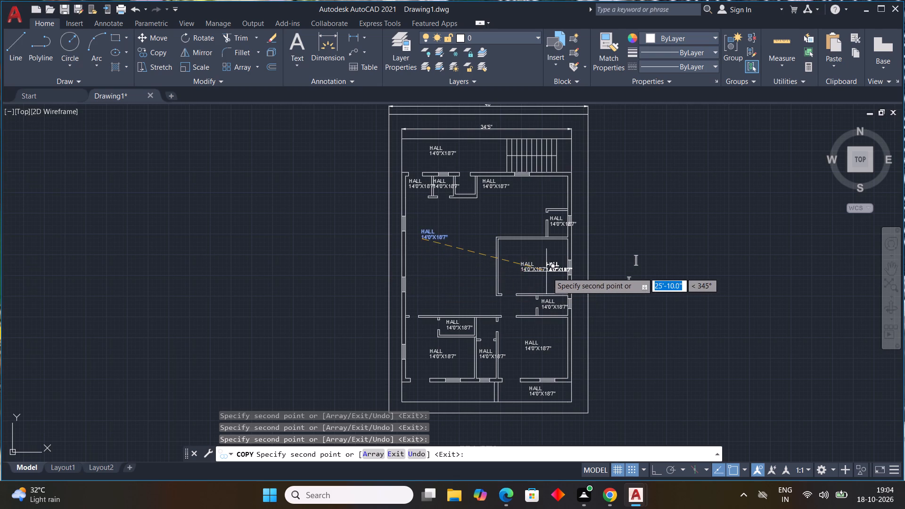
pyautogui.press('Escape')
pyautogui.press('Escape')
pyautogui.press('Escape')
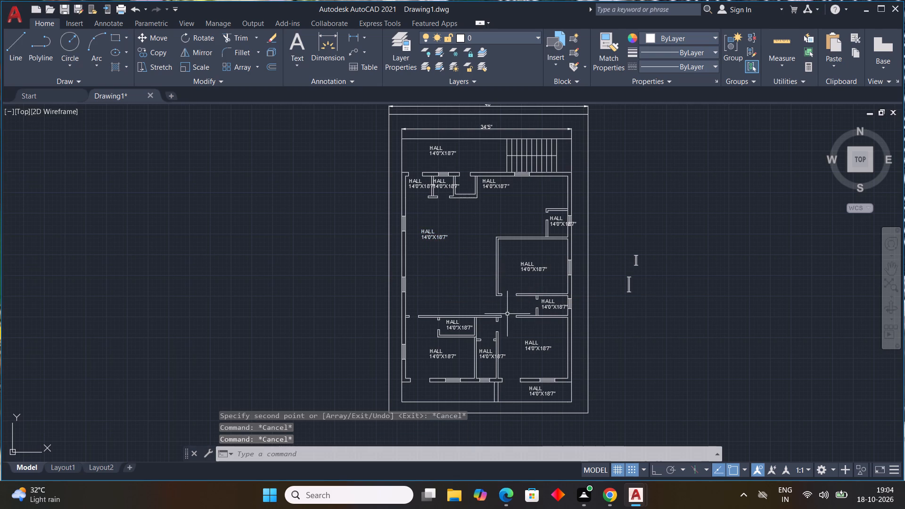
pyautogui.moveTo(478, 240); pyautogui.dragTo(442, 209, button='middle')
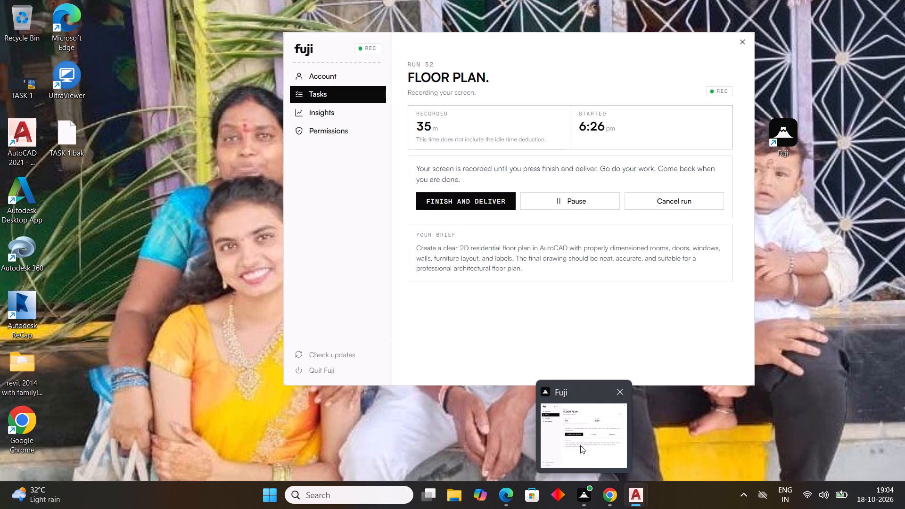
# Replace the hall label in the open space beside the stair with "BW WIDE BALCONY".
pyautogui.click(760, 450)
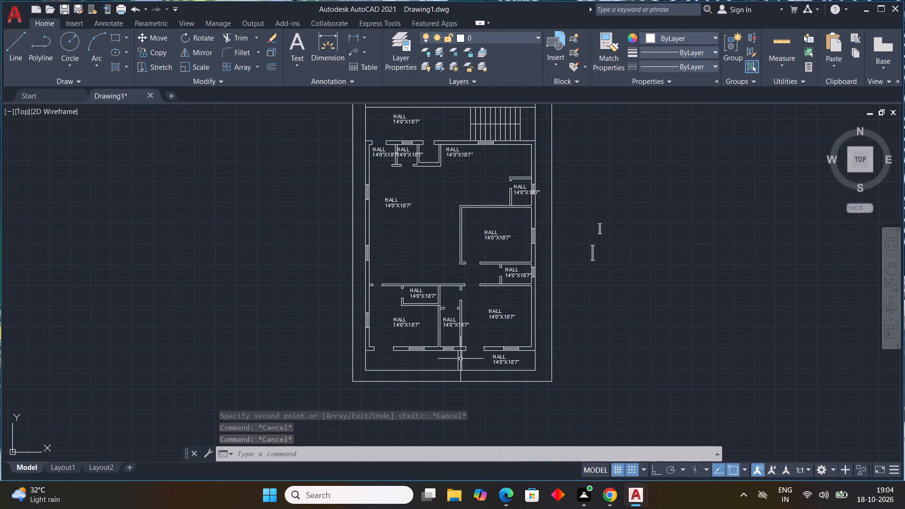
pyautogui.moveTo(443, 178); pyautogui.dragTo(444, 191, button='middle')
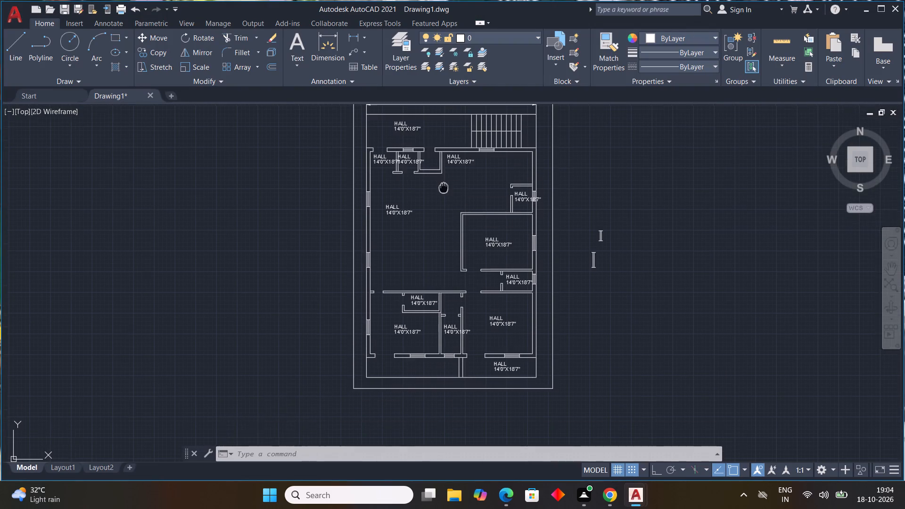
pyautogui.moveTo(444, 191); pyautogui.dragTo(450, 267, button='middle')
pyautogui.scroll(2, 416, 214)
pyautogui.doubleClick(414, 205)
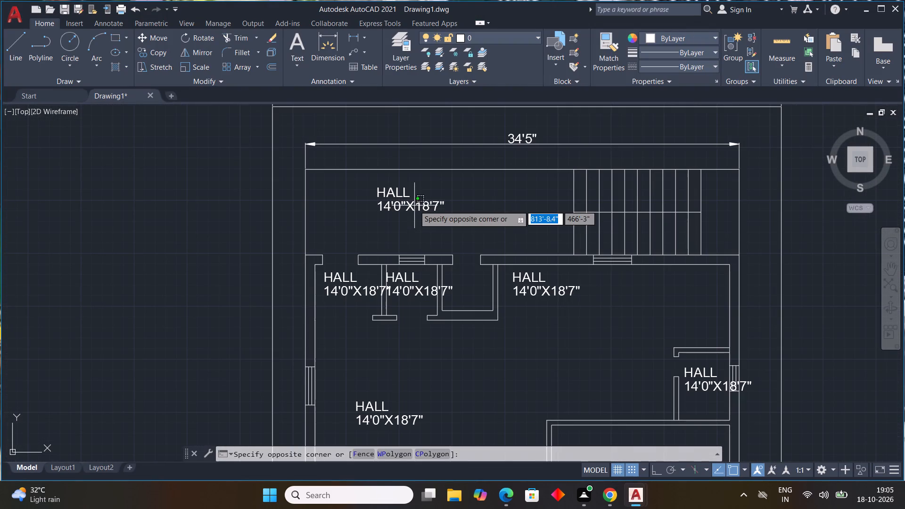
pyautogui.doubleClick(428, 207)
pyautogui.doubleClick(428, 209)
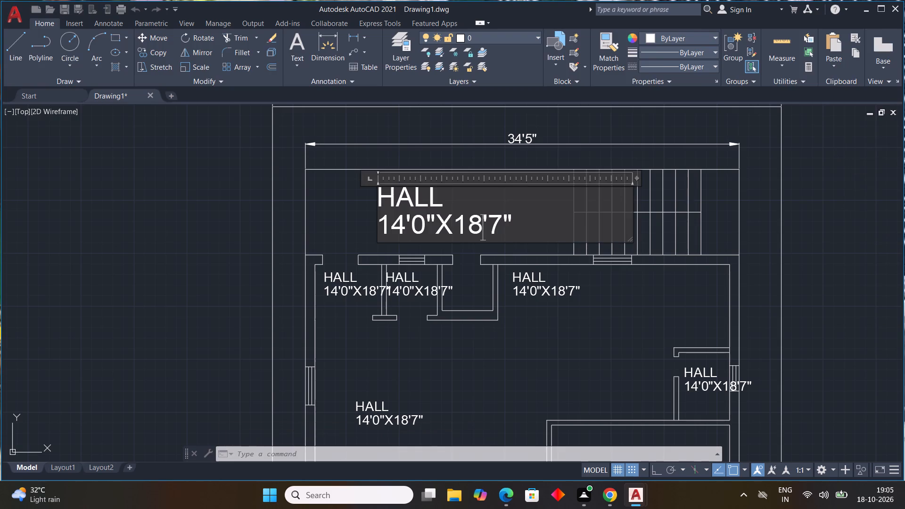
pyautogui.click(537, 220)
pyautogui.press('BackSpace')
pyautogui.press('BackSpace')
pyautogui.press('BackSpace')
pyautogui.press('BackSpace')
pyautogui.press('BackSpace')
pyautogui.press('BackSpace')
pyautogui.press('BackSpace')
pyautogui.press('BackSpace')
pyautogui.press('BackSpace')
pyautogui.press('BackSpace')
pyautogui.press('BackSpace')
pyautogui.press('BackSpace')
pyautogui.press('BackSpace')
pyautogui.press('BackSpace')
pyautogui.press('BackSpace')
pyautogui.press('BackSpace')
pyautogui.press('BackSpace')
pyautogui.press('BackSpace')
pyautogui.press('BackSpace')
pyautogui.press('BackSpace')
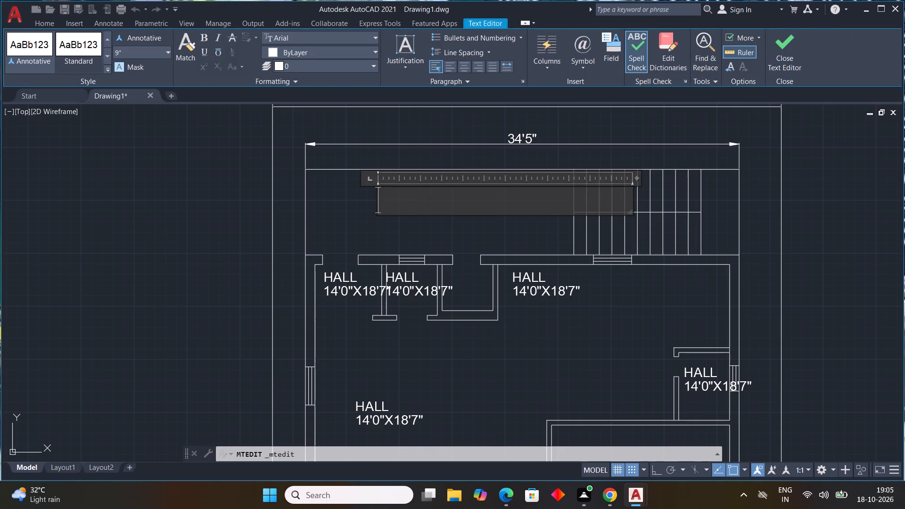
pyautogui.press('b')
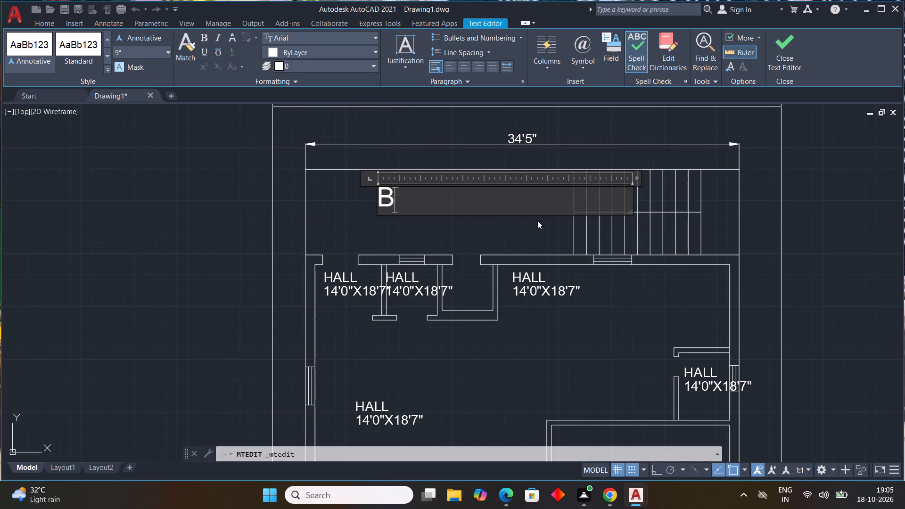
pyautogui.press('BackSpace')
pyautogui.press('BackSpace')
pyautogui.press('BackSpace')
pyautogui.press('BackSpace')
pyautogui.write('BW')
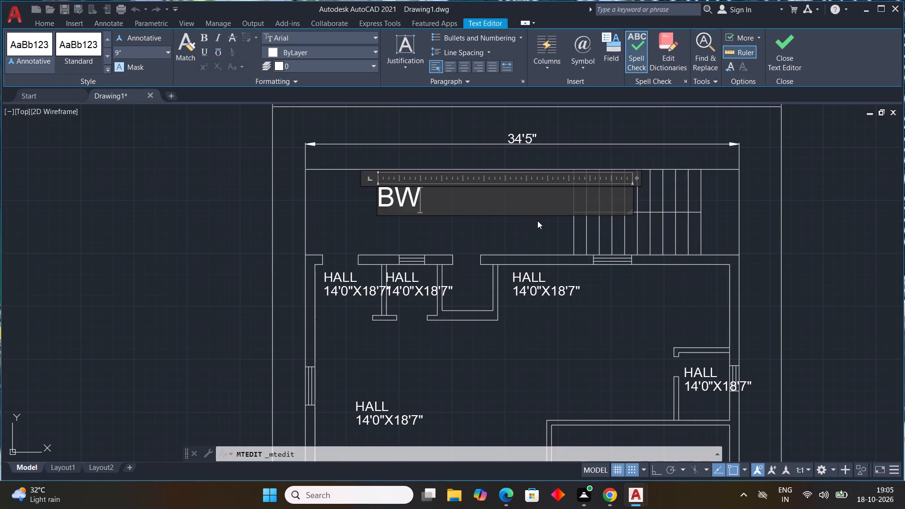
pyautogui.press('space')
pyautogui.write('WIDE')
pyautogui.press('space')
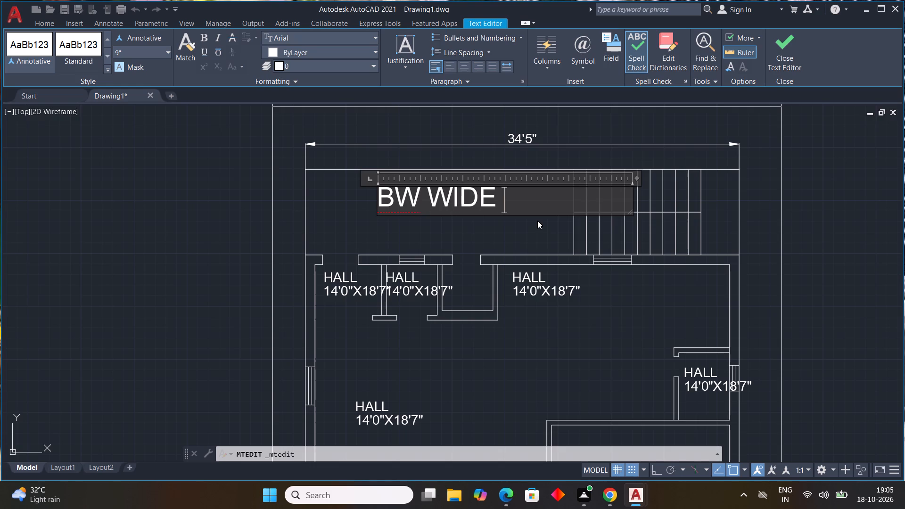
pyautogui.write('BALCO')
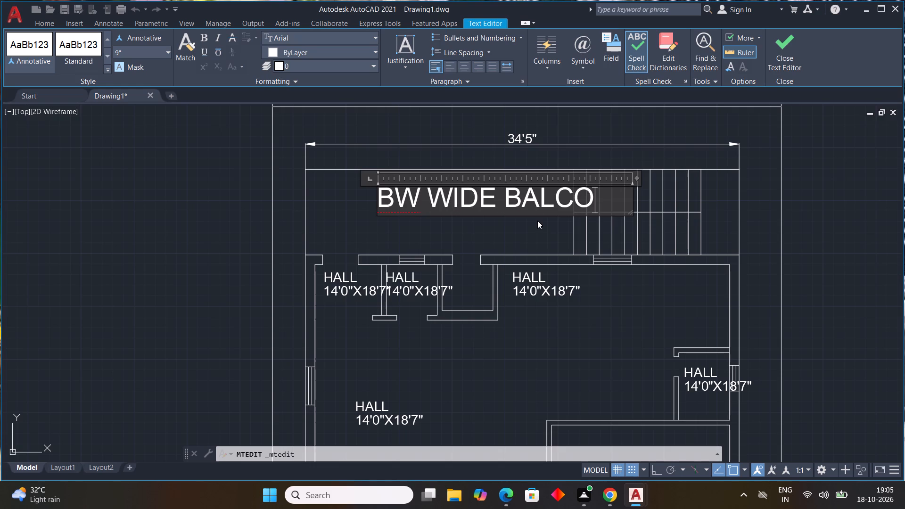
pyautogui.press('n')
pyautogui.press('y')
pyautogui.click(457, 231)
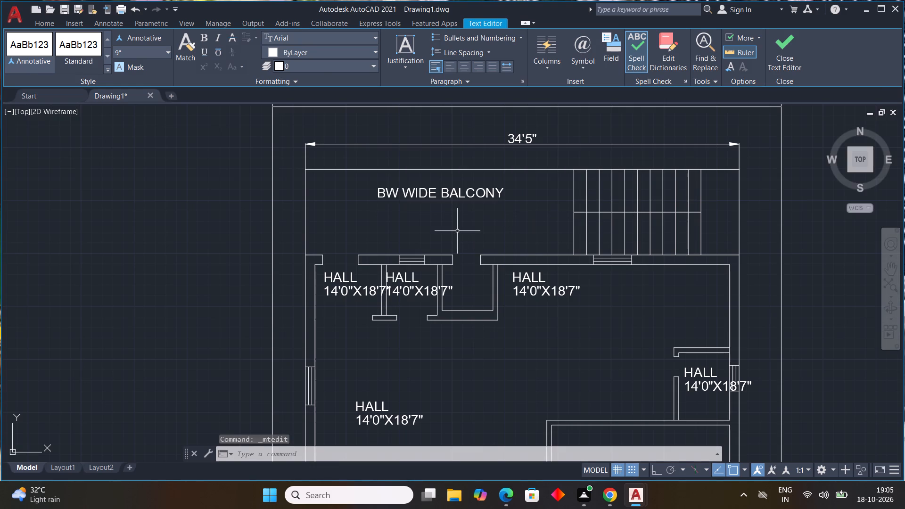
# Replace the label in the first small bay under the upper wall with "SIT OUT" and the size 8'3"X5'0" below it.
pyautogui.doubleClick(341, 286)
pyautogui.click(468, 298)
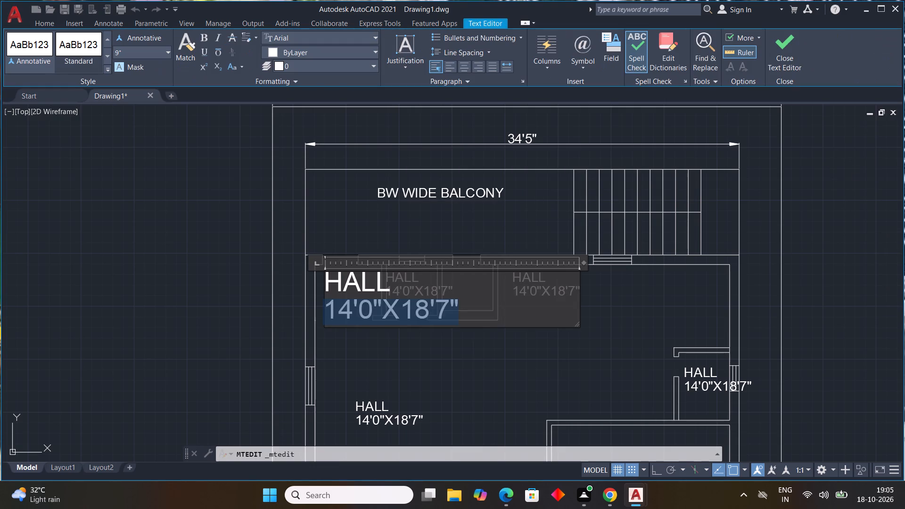
pyautogui.press('BackSpace')
pyautogui.press('BackSpace')
pyautogui.press('BackSpace')
pyautogui.press('BackSpace')
pyautogui.press('BackSpace')
pyautogui.press('BackSpace')
pyautogui.press('BackSpace')
pyautogui.press('BackSpace')
pyautogui.press('BackSpace')
pyautogui.press('BackSpace')
pyautogui.press('BackSpace')
pyautogui.press('BackSpace')
pyautogui.press('BackSpace')
pyautogui.press('BackSpace')
pyautogui.press('BackSpace')
pyautogui.press('BackSpace')
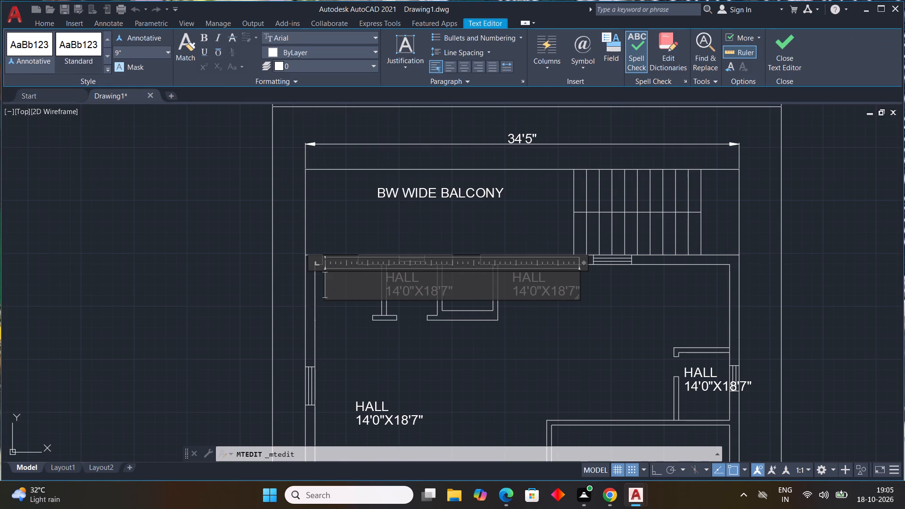
pyautogui.write('SIT OUT')
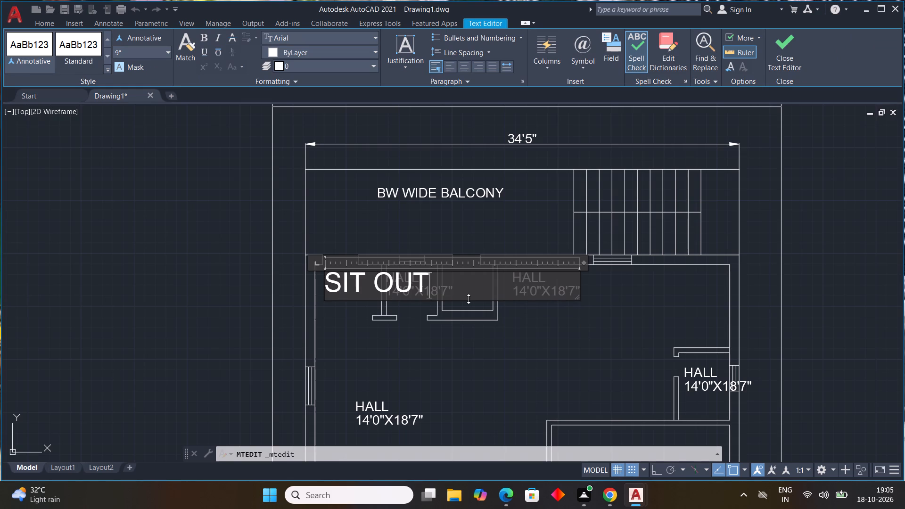
pyautogui.press('Return')
pyautogui.press('8')
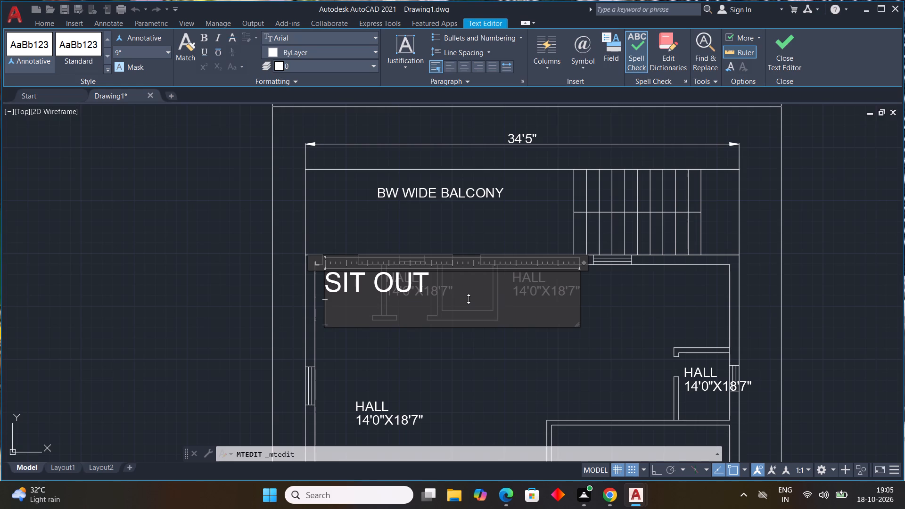
pyautogui.press("'")
pyautogui.write('3"X')
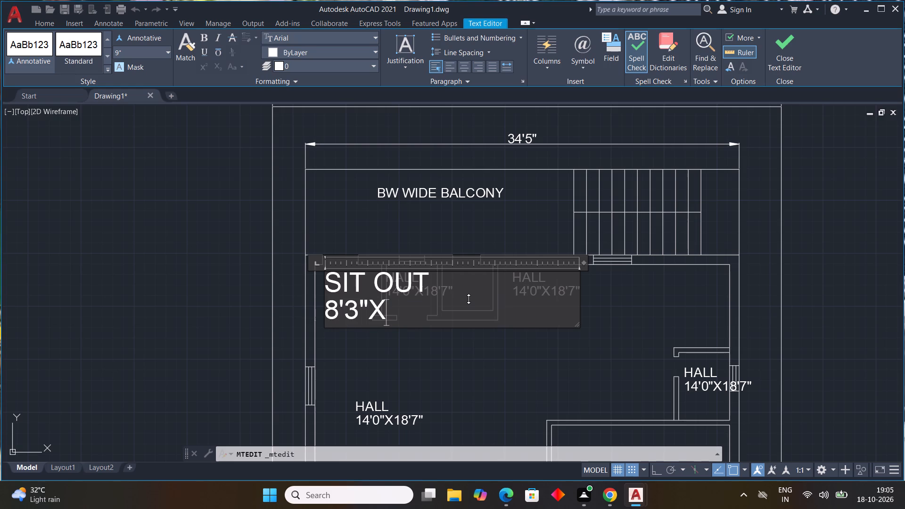
pyautogui.write('5\'0"')
pyautogui.moveTo(484, 363); pyautogui.dragTo(484, 357)
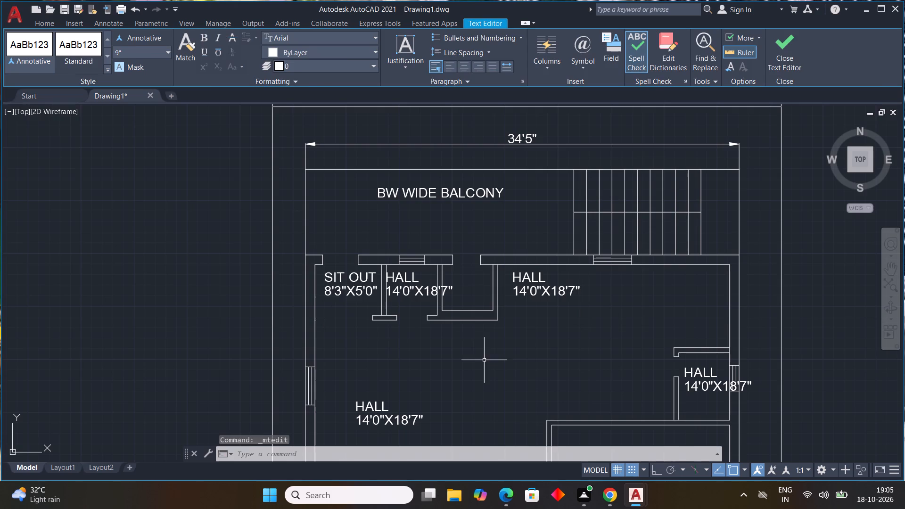
# Replace the label in the small bay beside the sit out with "PUJA" and the size 4'X5' on a second line.
pyautogui.scroll(3, 395, 284)
pyautogui.doubleClick(442, 326)
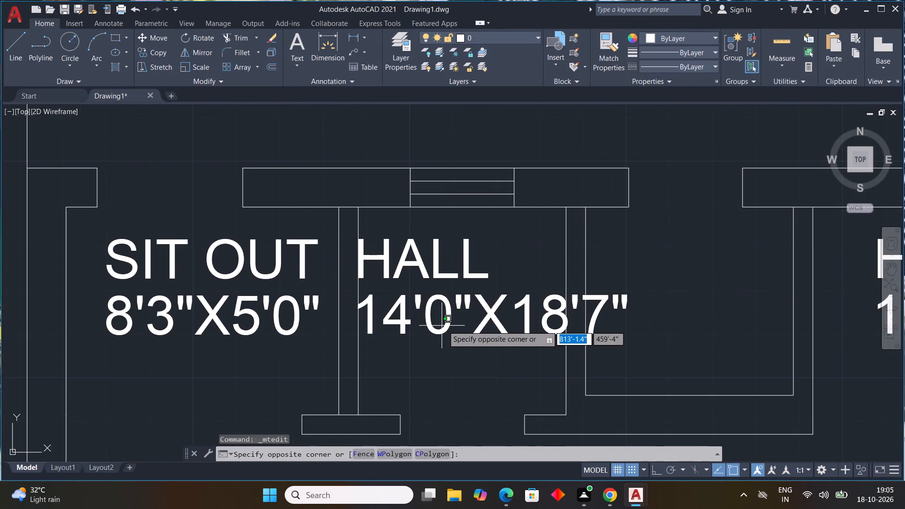
pyautogui.click(453, 307)
pyautogui.doubleClick(464, 305)
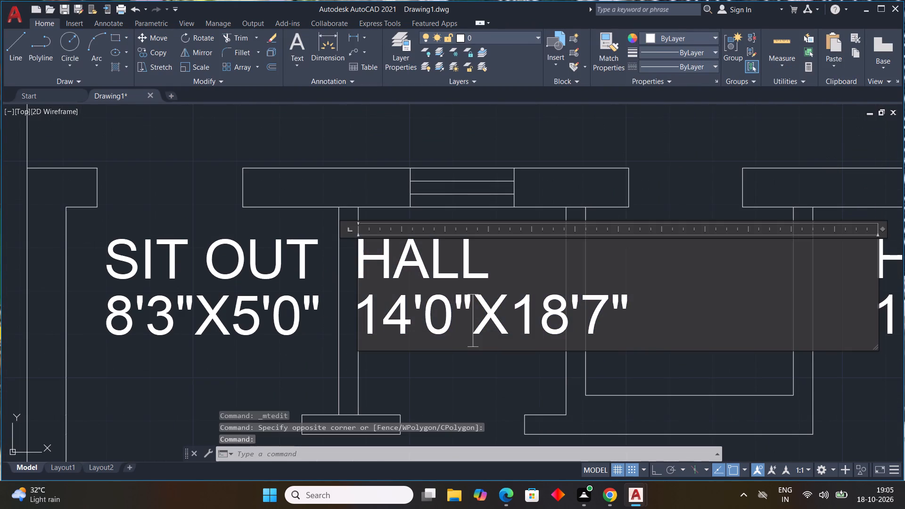
pyautogui.click(651, 300)
pyautogui.press('BackSpace')
pyautogui.press('BackSpace')
pyautogui.press('BackSpace')
pyautogui.press('BackSpace')
pyautogui.press('BackSpace')
pyautogui.press('BackSpace')
pyautogui.press('BackSpace')
pyautogui.press('BackSpace')
pyautogui.press('BackSpace')
pyautogui.press('BackSpace')
pyautogui.press('BackSpace')
pyautogui.press('BackSpace')
pyautogui.press('BackSpace')
pyautogui.press('BackSpace')
pyautogui.press('BackSpace')
pyautogui.press('BackSpace')
pyautogui.press('BackSpace')
pyautogui.press('BackSpace')
pyautogui.press('BackSpace')
pyautogui.press('BackSpace')
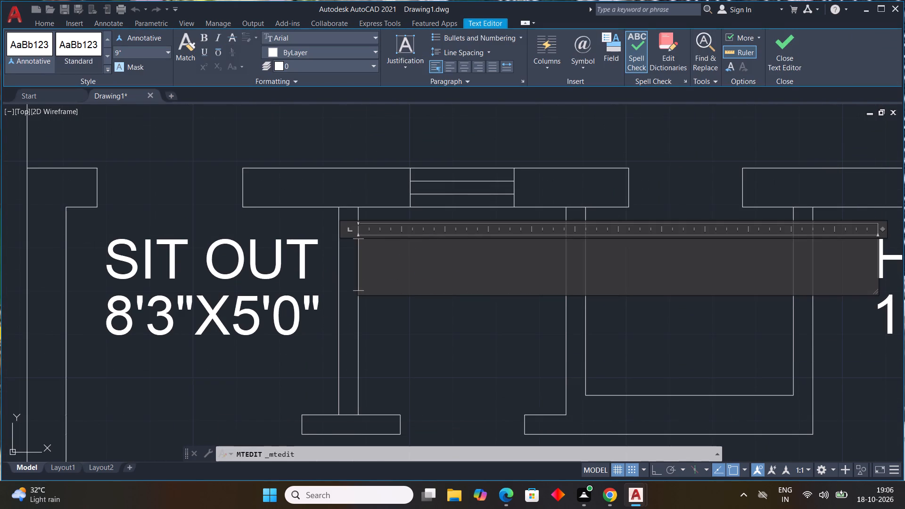
pyautogui.write('PUJA')
pyautogui.press('Return')
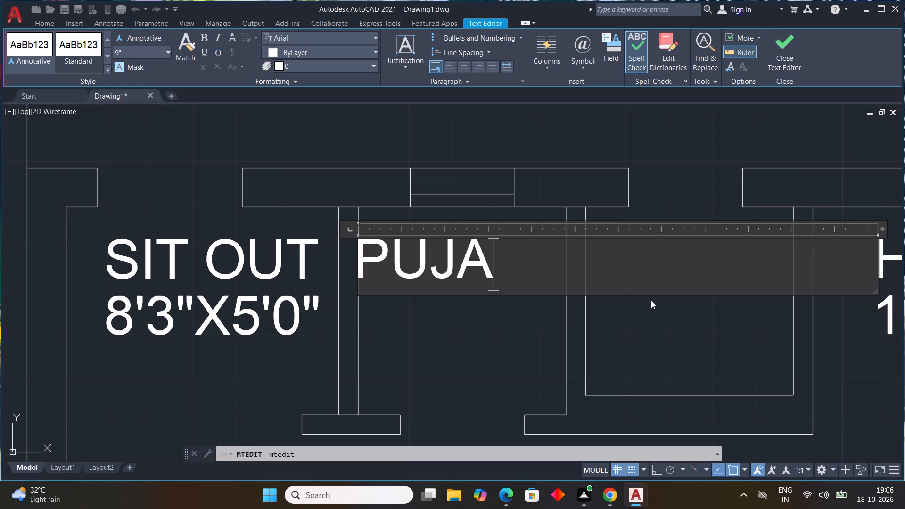
pyautogui.press('4')
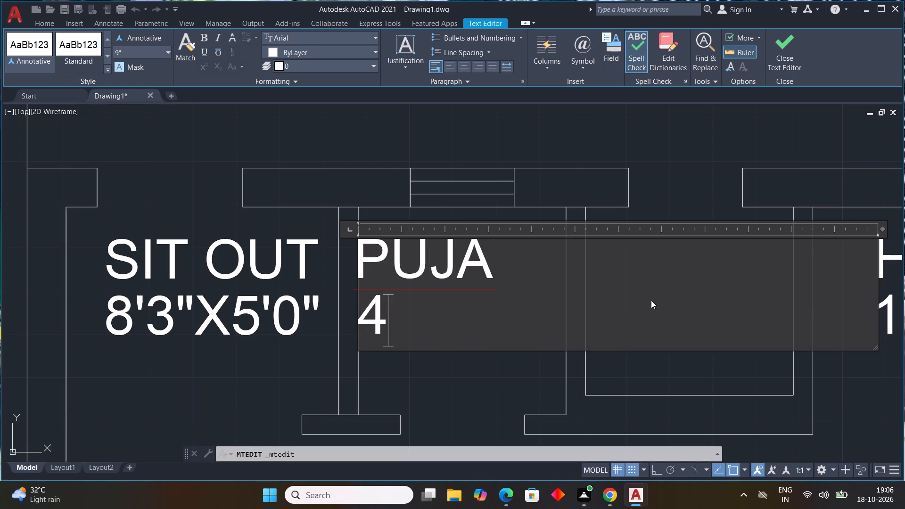
pyautogui.press("'")
pyautogui.press('x')
pyautogui.write("5'")
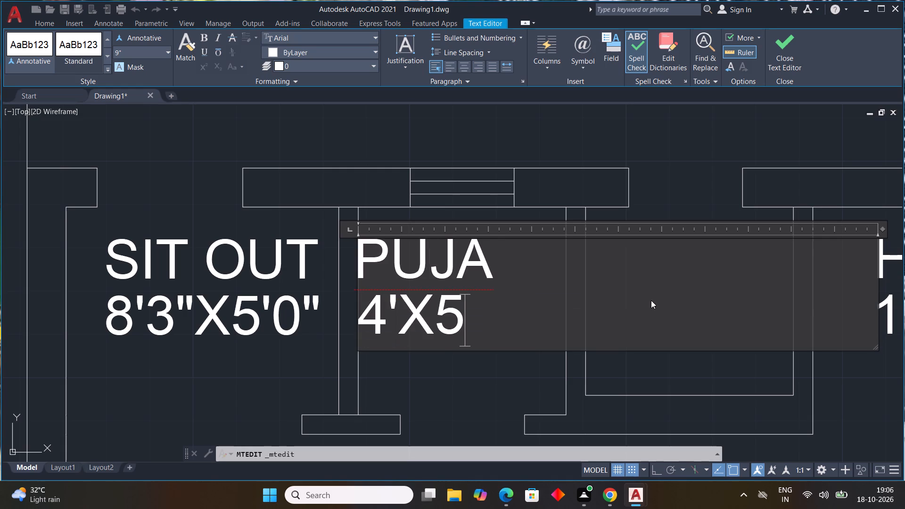
pyautogui.click(494, 355)
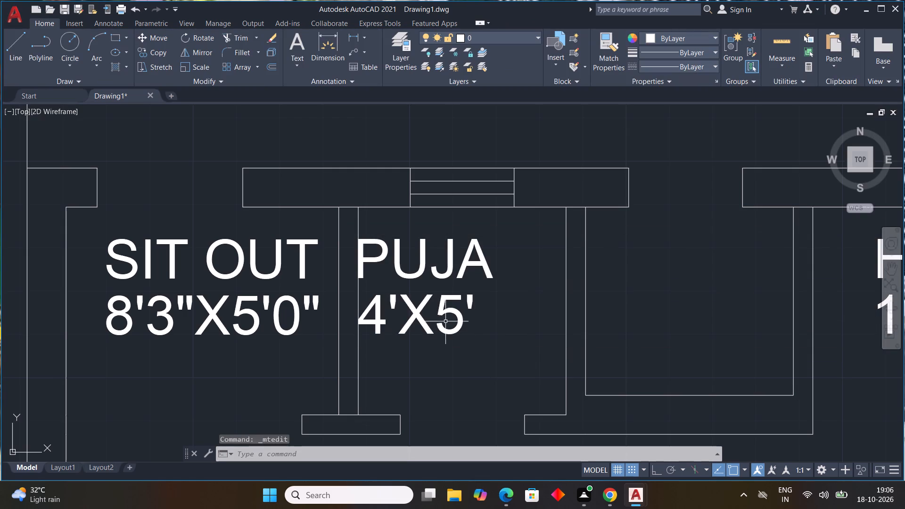
# Move the PUJA label off the partition so it sits between the two walls of its bay.
pyautogui.click(448, 323)
pyautogui.click(457, 327)
pyautogui.click(444, 297)
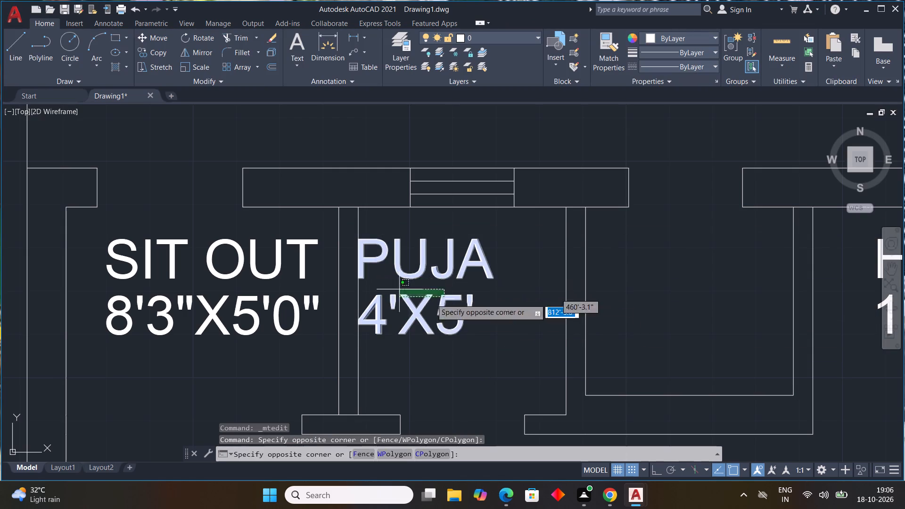
pyautogui.click(451, 306)
pyautogui.click(447, 298)
pyautogui.moveTo(360, 239); pyautogui.dragTo(365, 242)
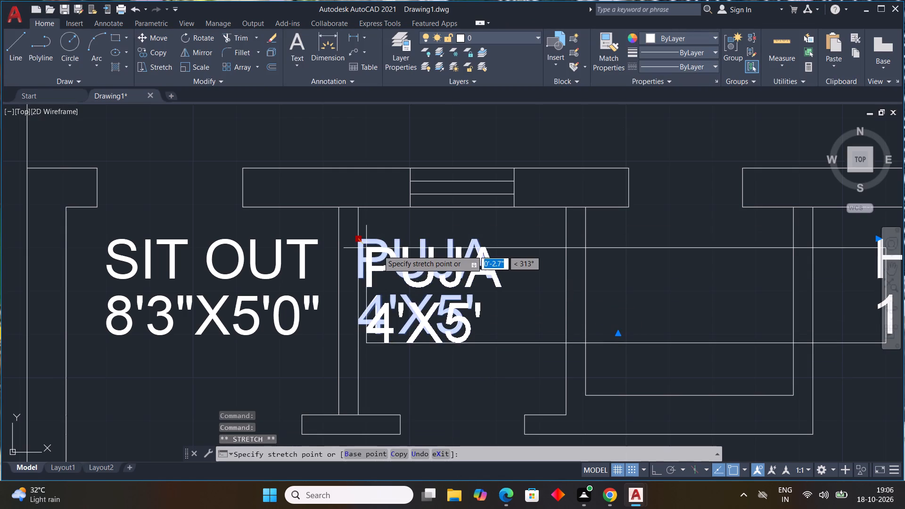
pyautogui.click(393, 256)
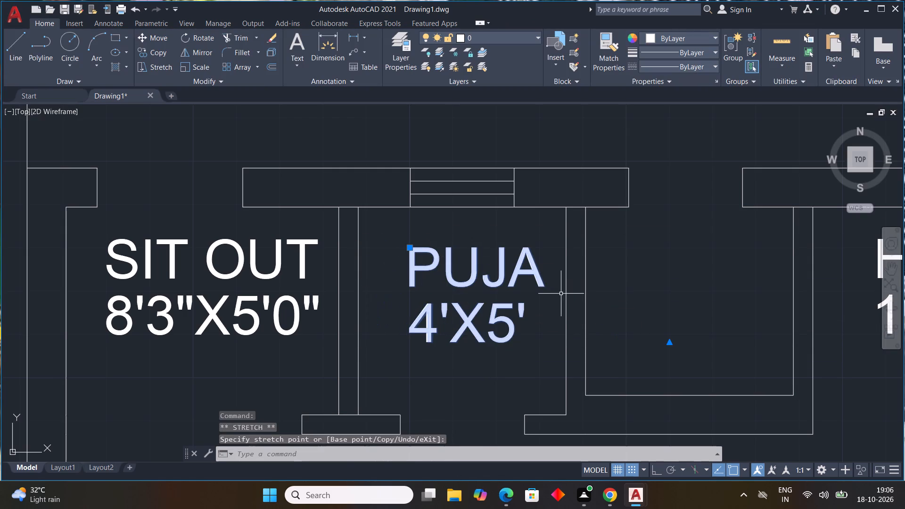
# Copy the PUJA label once into the enclosed shaft adjoining the puja bay.
pyautogui.press('c')
pyautogui.press('o')
pyautogui.press('space')
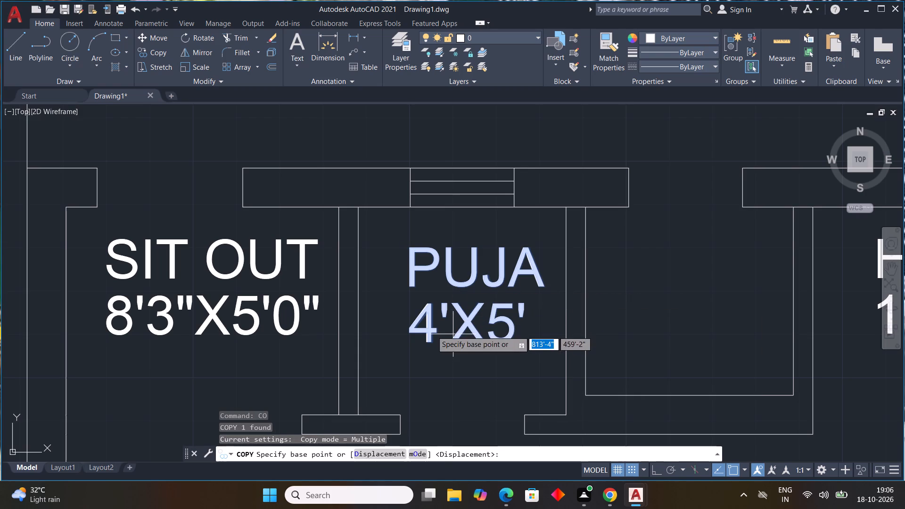
pyautogui.moveTo(416, 336); pyautogui.dragTo(462, 336)
pyautogui.click(635, 340)
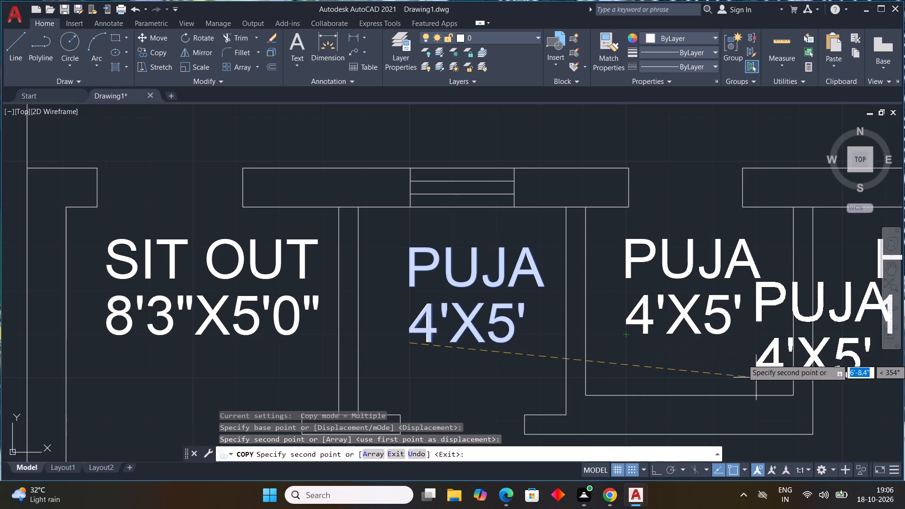
pyautogui.press('Escape')
pyautogui.press('Escape')
# Replace the copied PUJA label in the enclosed shaft with "LIFT" and the size 4'X5' on a second line.
pyautogui.doubleClick(721, 331)
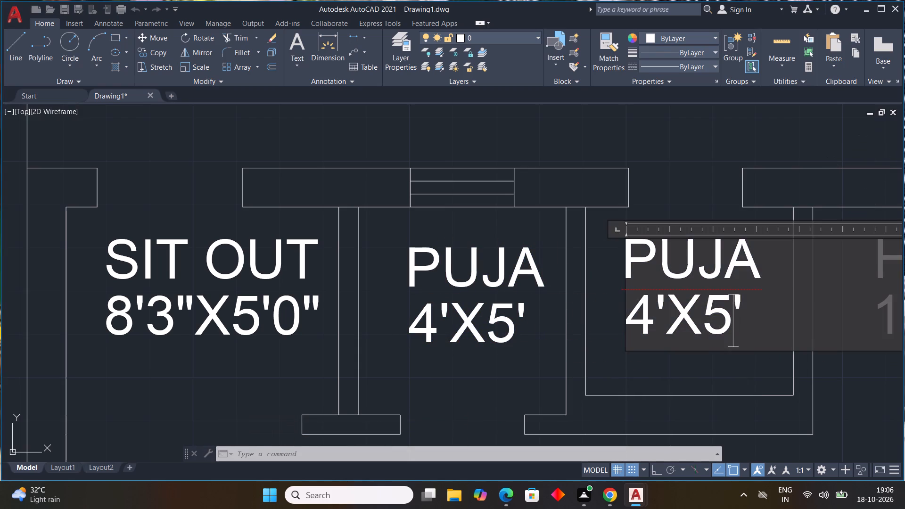
pyautogui.click(749, 329)
pyautogui.press('BackSpace')
pyautogui.press('BackSpace')
pyautogui.press('BackSpace')
pyautogui.press('BackSpace')
pyautogui.press('BackSpace')
pyautogui.press('BackSpace')
pyautogui.press('BackSpace')
pyautogui.press('BackSpace')
pyautogui.press('BackSpace')
pyautogui.press('BackSpace')
pyautogui.press('BackSpace')
pyautogui.press('BackSpace')
pyautogui.press('BackSpace')
pyautogui.press('BackSpace')
pyautogui.press('BackSpace')
pyautogui.press('BackSpace')
pyautogui.press('BackSpace')
pyautogui.press('BackSpace')
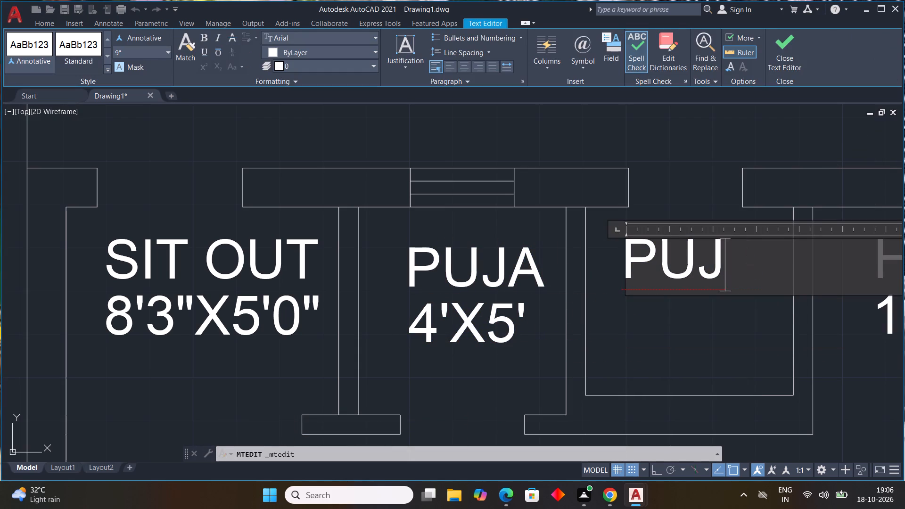
pyautogui.write('LIFT')
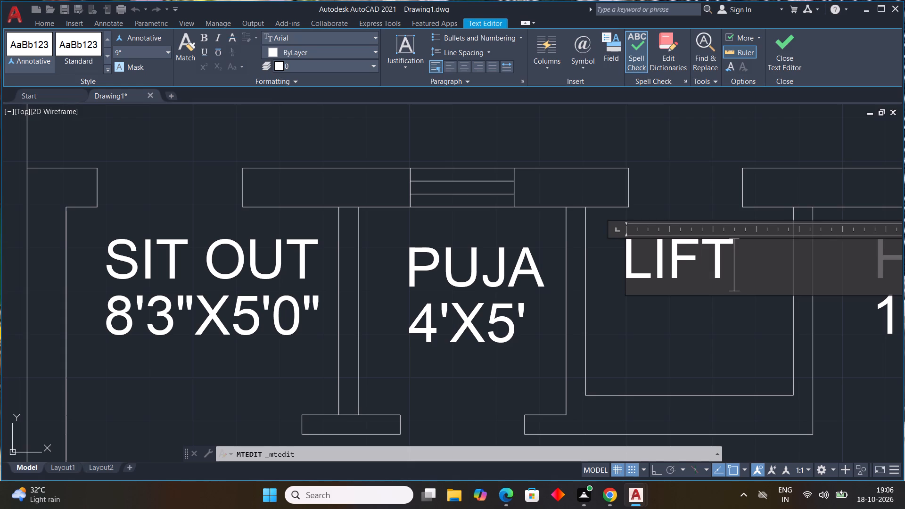
pyautogui.press('Return')
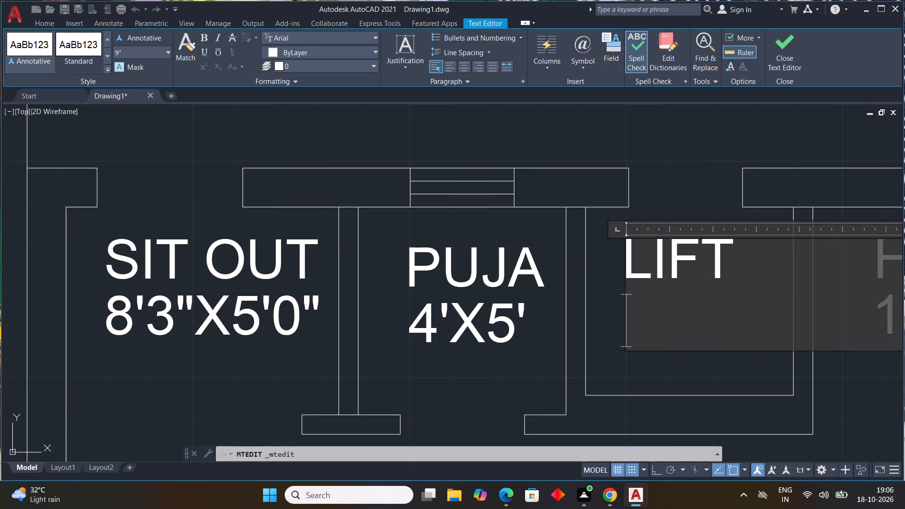
pyautogui.write("4'X5'")
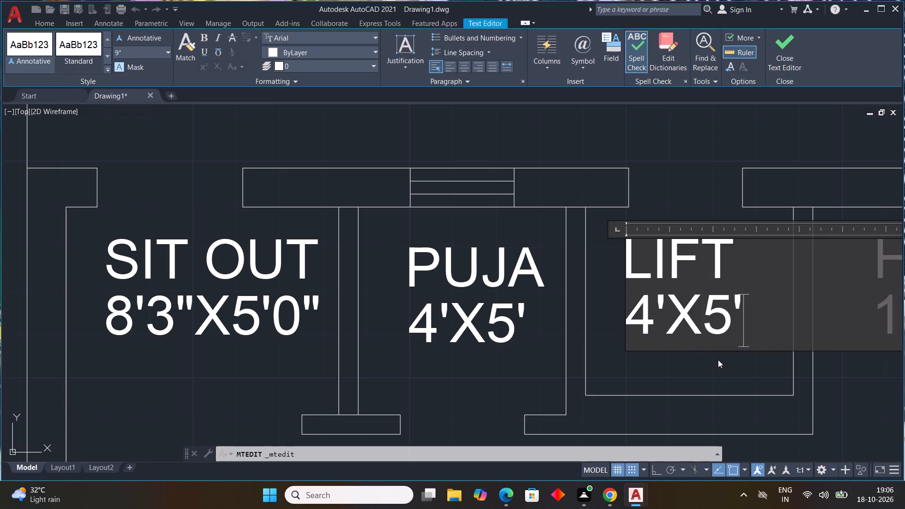
pyautogui.click(718, 361)
# Replace the HALL label beside the lift shaft with "KITCHEN" and the size 14'0"X12'3" on a second line.
pyautogui.moveTo(720, 362); pyautogui.dragTo(405, 338, button='middle')
pyautogui.scroll(-1, 713, 365)
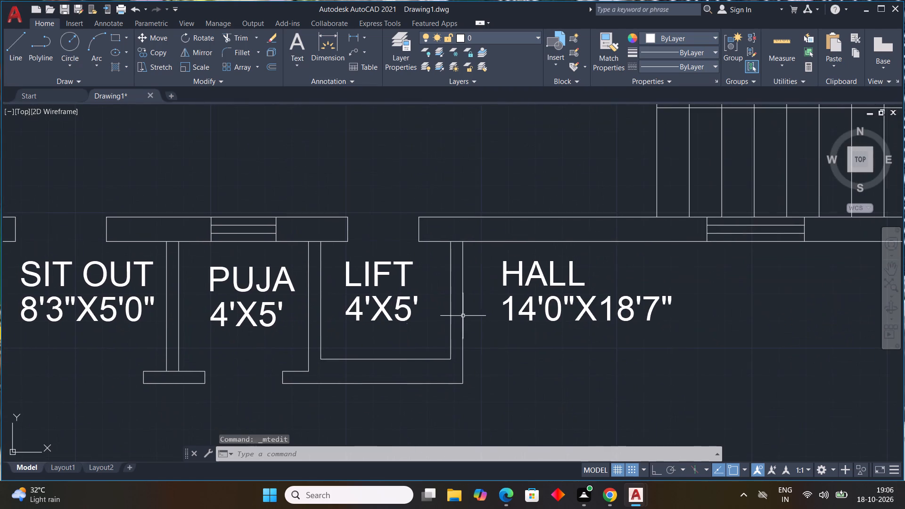
pyautogui.scroll(-3, 621, 305)
pyautogui.doubleClick(616, 309)
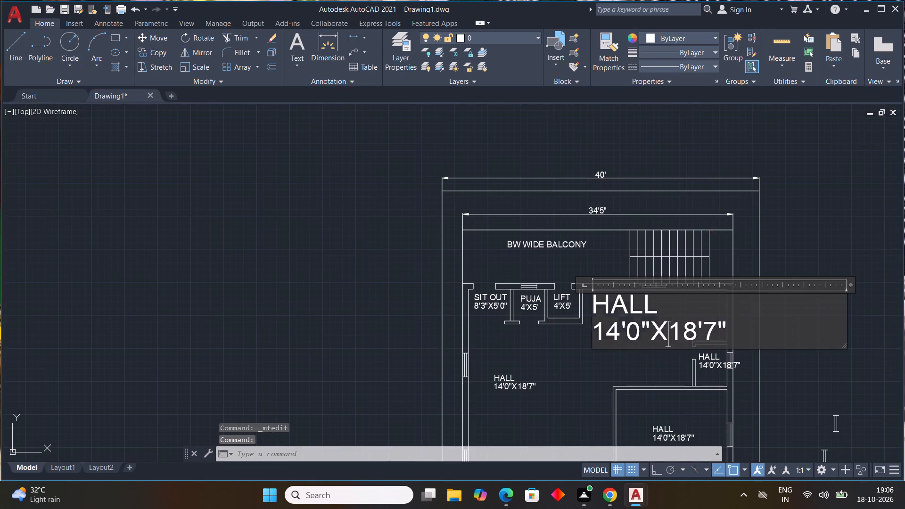
pyautogui.click(734, 322)
pyautogui.press('BackSpace')
pyautogui.press('BackSpace')
pyautogui.press('BackSpace')
pyautogui.press('BackSpace')
pyautogui.press('BackSpace')
pyautogui.press('BackSpace')
pyautogui.press('BackSpace')
pyautogui.press('BackSpace')
pyautogui.press('BackSpace')
pyautogui.press('BackSpace')
pyautogui.press('BackSpace')
pyautogui.press('BackSpace')
pyautogui.press('BackSpace')
pyautogui.press('BackSpace')
pyautogui.press('BackSpace')
pyautogui.press('BackSpace')
pyautogui.press('BackSpace')
pyautogui.press('BackSpace')
pyautogui.press('BackSpace')
pyautogui.press('BackSpace')
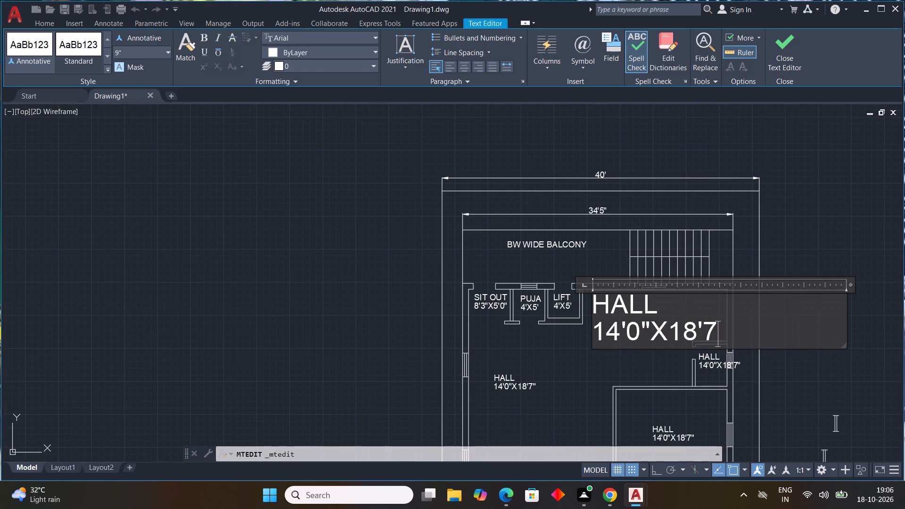
pyautogui.write('KITCHEN')
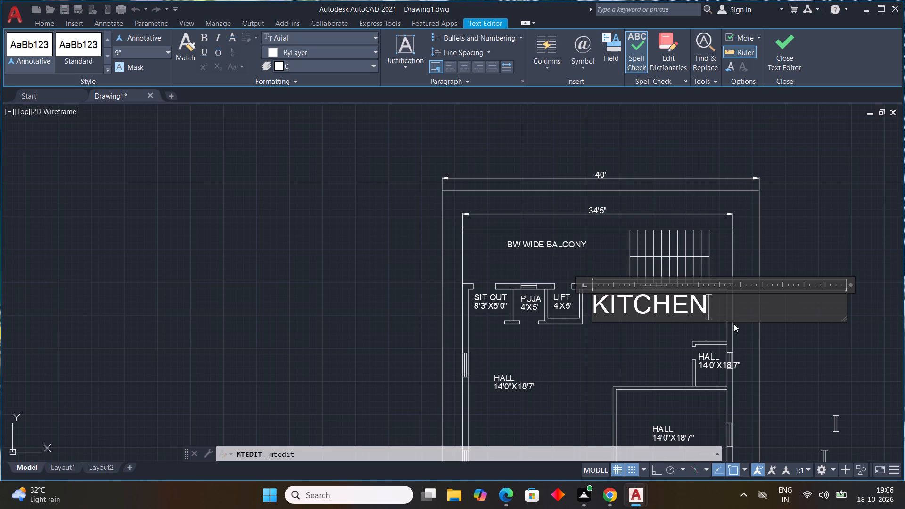
pyautogui.press('Return')
pyautogui.write('14\'0"')
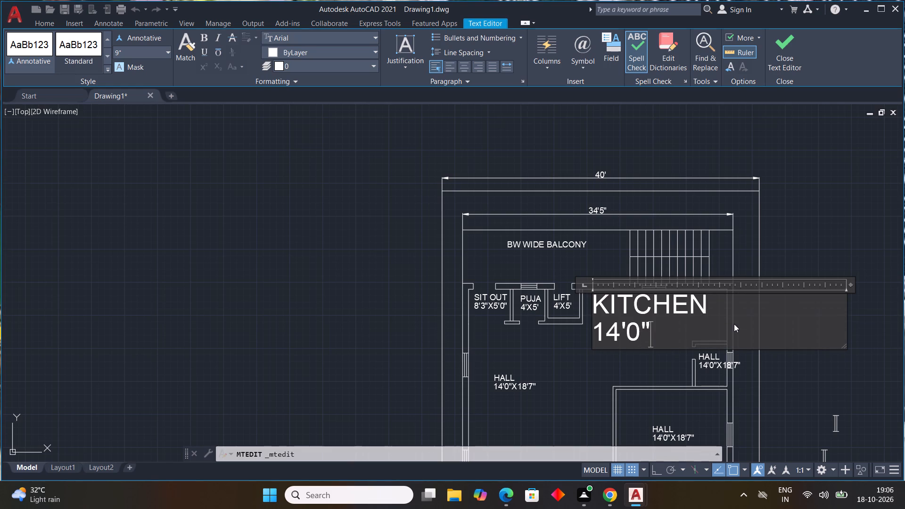
pyautogui.press('x')
pyautogui.write("12'")
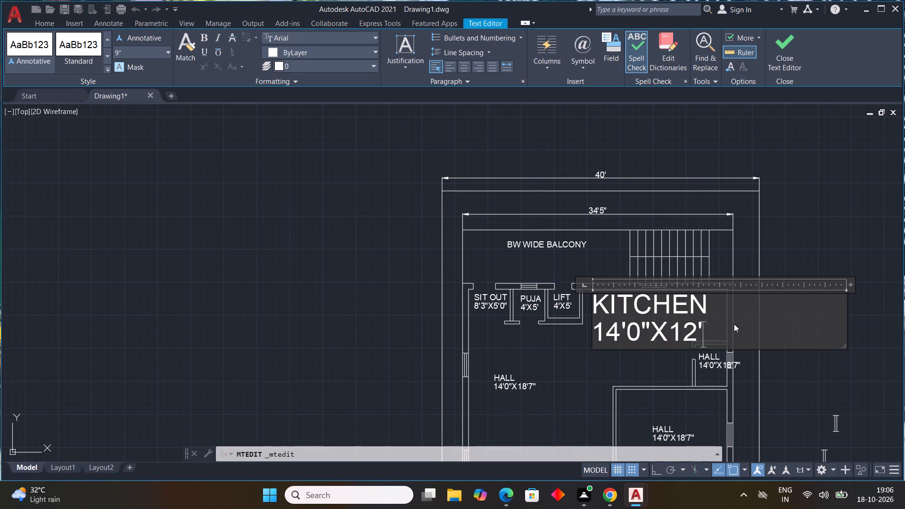
pyautogui.press('2')
pyautogui.press('BackSpace')
pyautogui.write('3"')
pyautogui.click(633, 353)
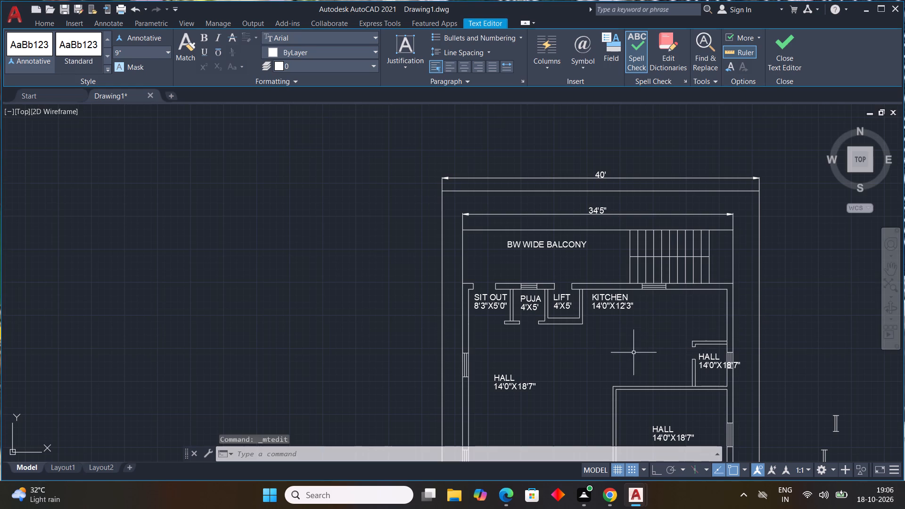
# Move the KITCHEN label away from the lift wall toward the middle of the kitchen area.
pyautogui.scroll(3, 604, 293)
pyautogui.click(610, 312)
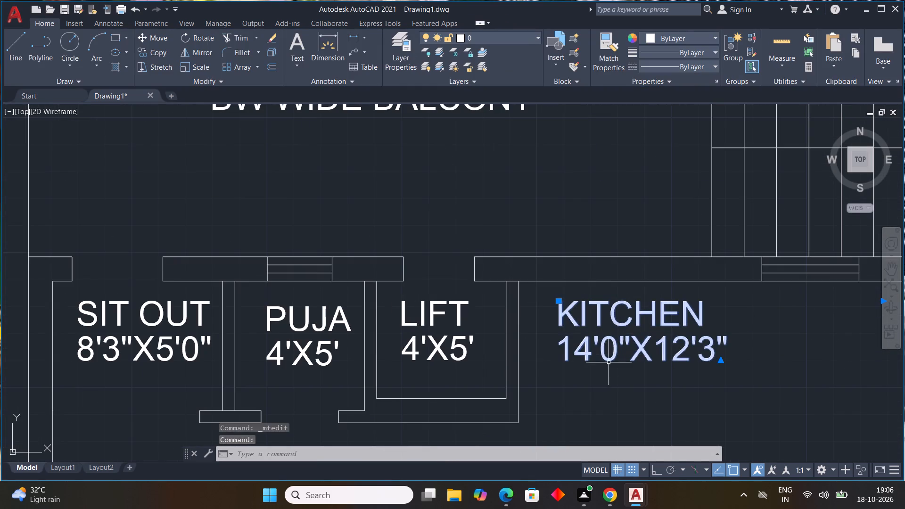
pyautogui.press('m')
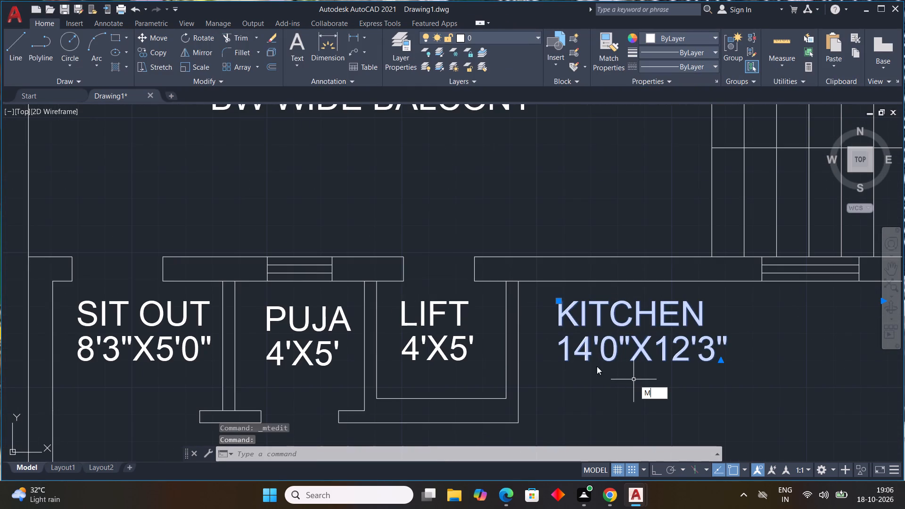
pyautogui.press('space')
pyautogui.moveTo(564, 360); pyautogui.dragTo(590, 374)
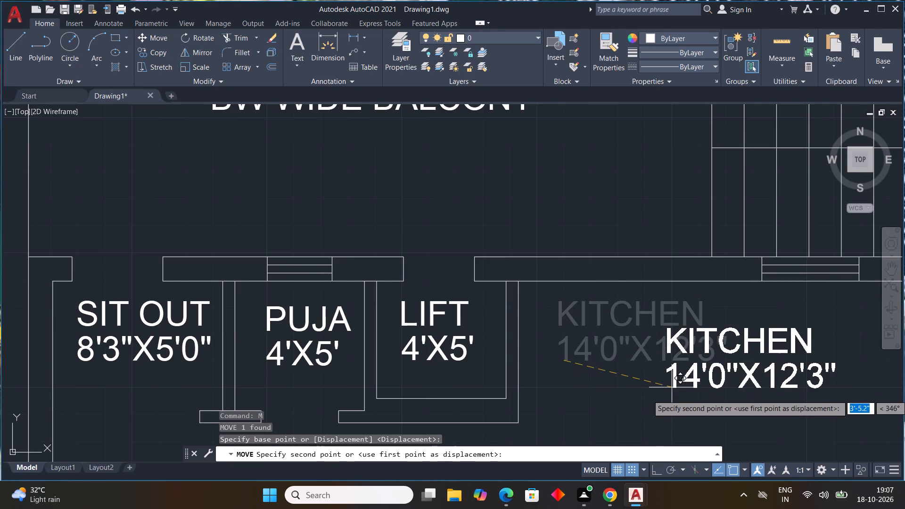
pyautogui.moveTo(661, 392); pyautogui.dragTo(527, 278, button='middle')
pyautogui.moveTo(527, 277); pyautogui.dragTo(511, 259, button='middle')
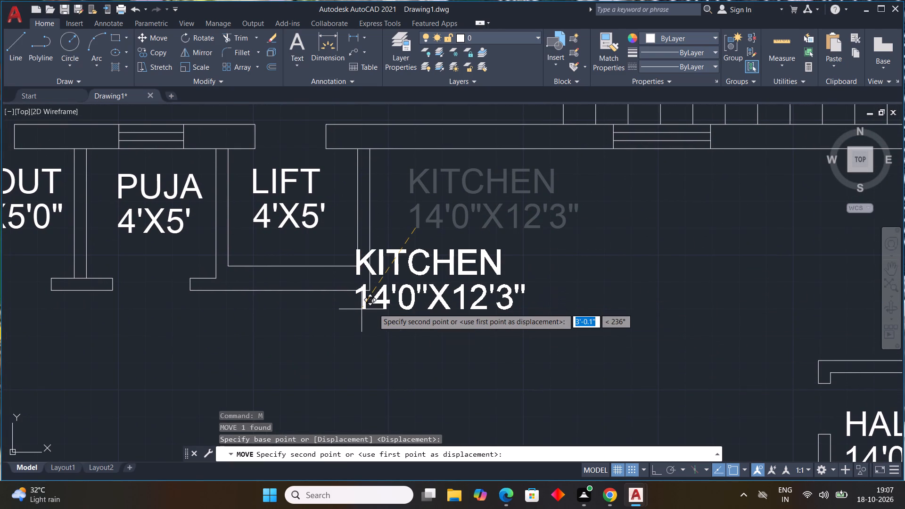
pyautogui.scroll(-1, 695, 320)
pyautogui.moveTo(596, 318); pyautogui.dragTo(533, 298, button='middle')
pyautogui.scroll(-1, 547, 302)
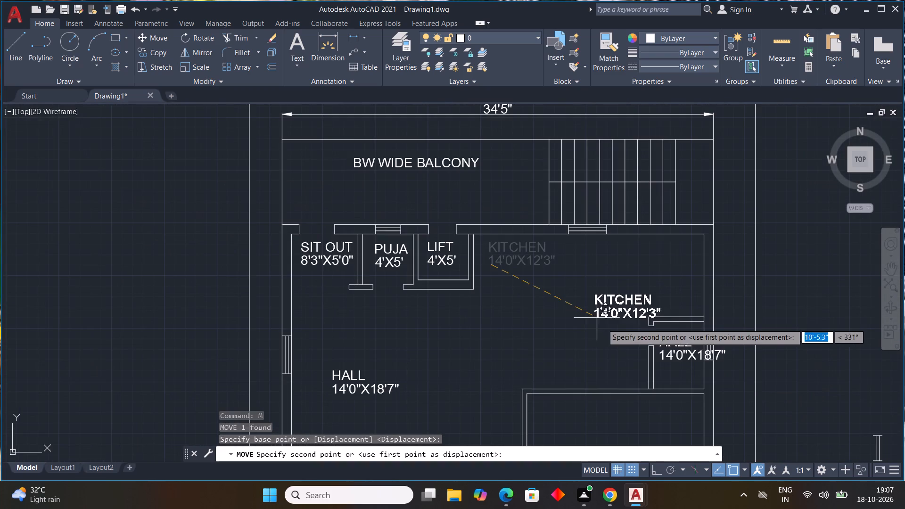
pyautogui.click(558, 303)
pyautogui.press('Escape')
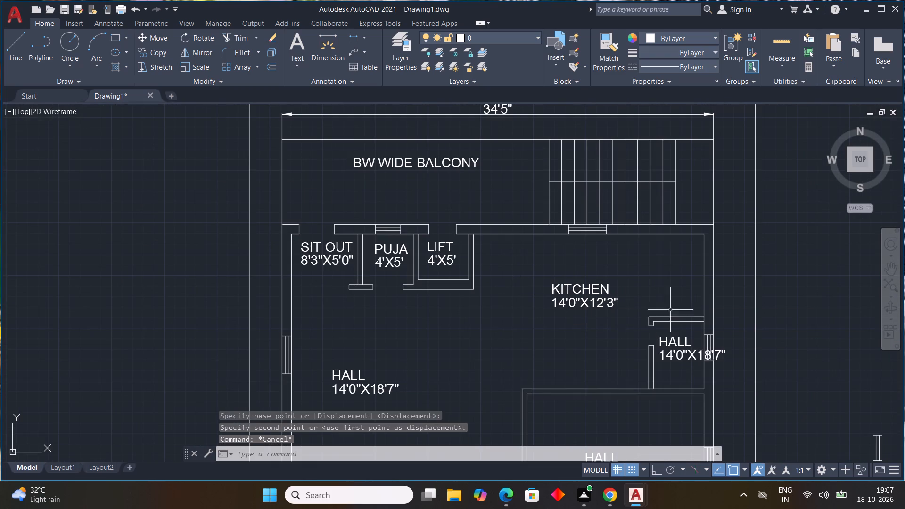
# Replace the HALL label in the small room beside the kitchen with "UTILITY" and the size 4'0"X5'4" below it.
pyautogui.moveTo(677, 340); pyautogui.dragTo(621, 269, button='middle')
pyautogui.scroll(1, 671, 329)
pyautogui.doubleClick(632, 294)
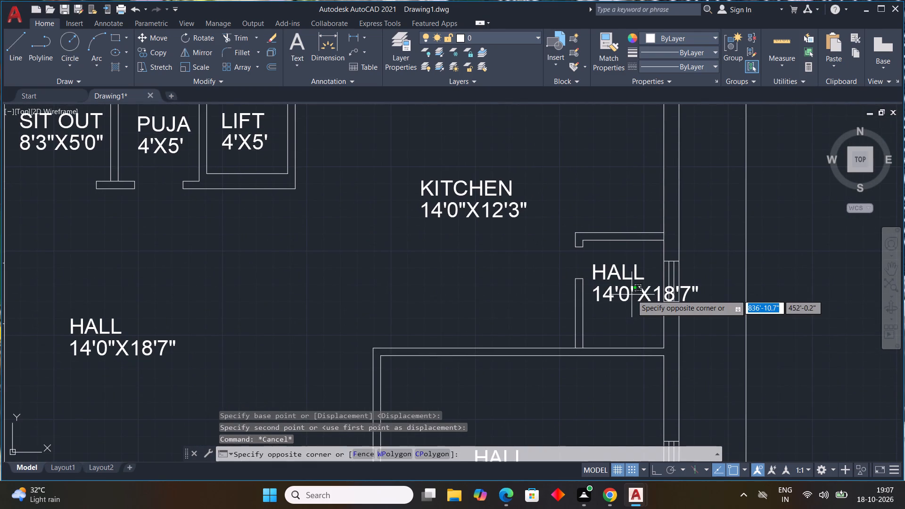
pyautogui.doubleClick(632, 276)
pyautogui.doubleClick(634, 276)
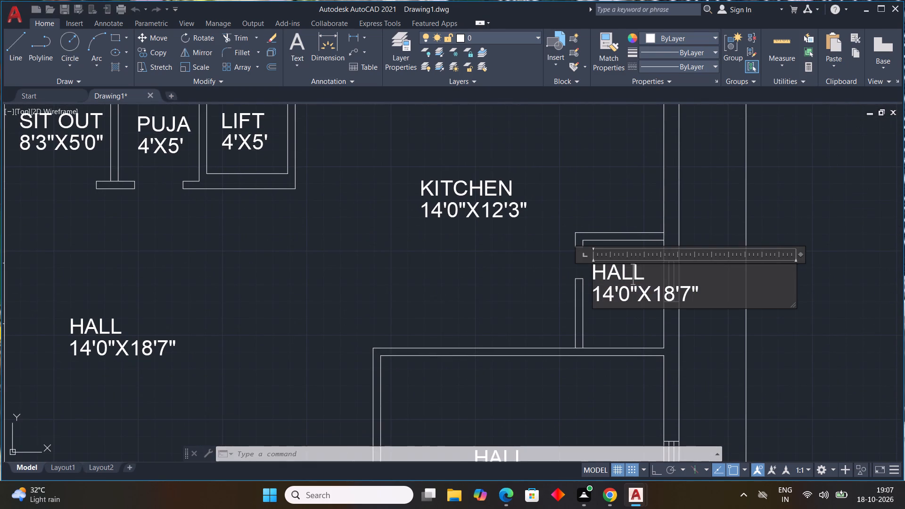
pyautogui.click(715, 293)
pyautogui.press('BackSpace')
pyautogui.press('BackSpace')
pyautogui.press('BackSpace')
pyautogui.press('BackSpace')
pyautogui.press('BackSpace')
pyautogui.press('BackSpace')
pyautogui.press('BackSpace')
pyautogui.press('BackSpace')
pyautogui.press('BackSpace')
pyautogui.press('BackSpace')
pyautogui.press('BackSpace')
pyautogui.press('BackSpace')
pyautogui.press('BackSpace')
pyautogui.press('BackSpace')
pyautogui.press('BackSpace')
pyautogui.press('BackSpace')
pyautogui.press('BackSpace')
pyautogui.press('BackSpace')
pyautogui.press('BackSpace')
pyautogui.press('BackSpace')
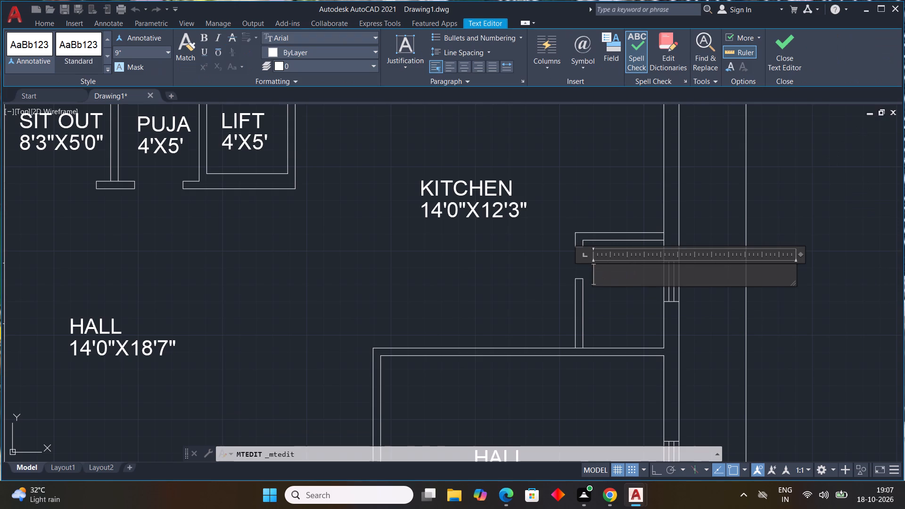
pyautogui.write('UTILITY')
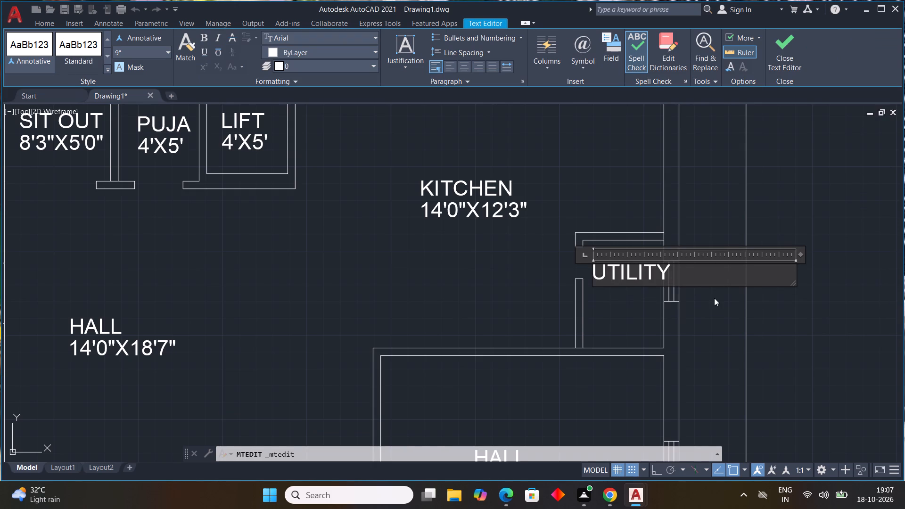
pyautogui.press('Return')
pyautogui.write('4\'0"')
pyautogui.write("X5'")
pyautogui.write('4"')
pyautogui.press('Return')
pyautogui.click(482, 285)
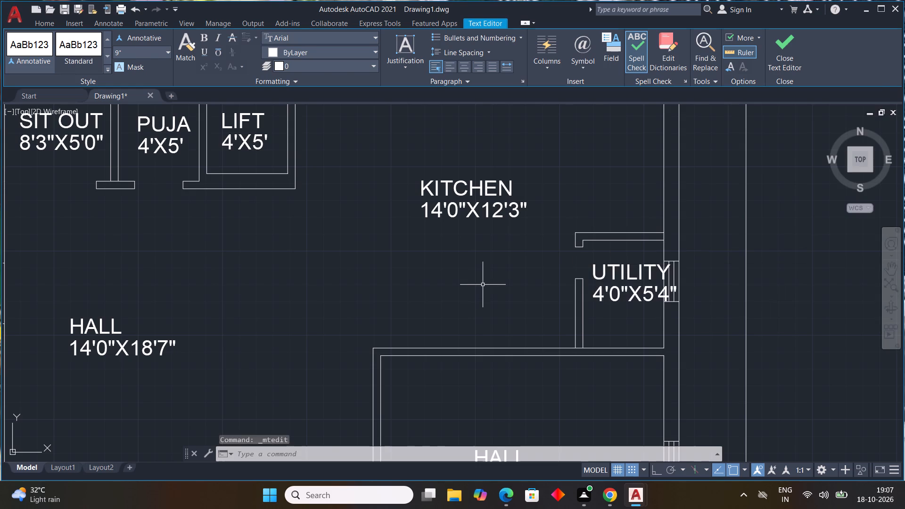
# Replace the HALL label in the large room below the utility with "BED ROOM" and the size 14'0"X11'0" below it.
pyautogui.scroll(-1, 493, 323)
pyautogui.moveTo(493, 323); pyautogui.dragTo(539, 287, button='middle')
pyautogui.click(305, 303)
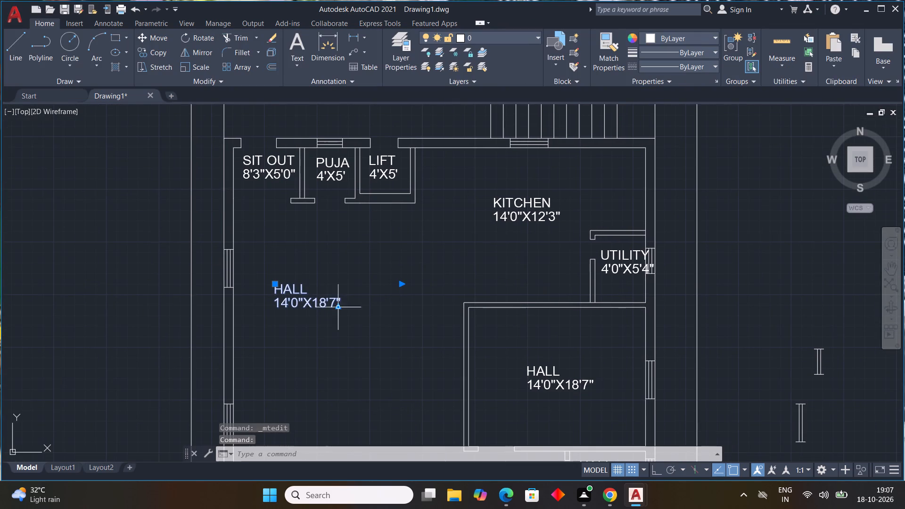
pyautogui.press('Escape')
pyautogui.scroll(-1, 436, 347)
pyautogui.moveTo(435, 348); pyautogui.dragTo(362, 296, button='middle')
pyautogui.middleClick(362, 295)
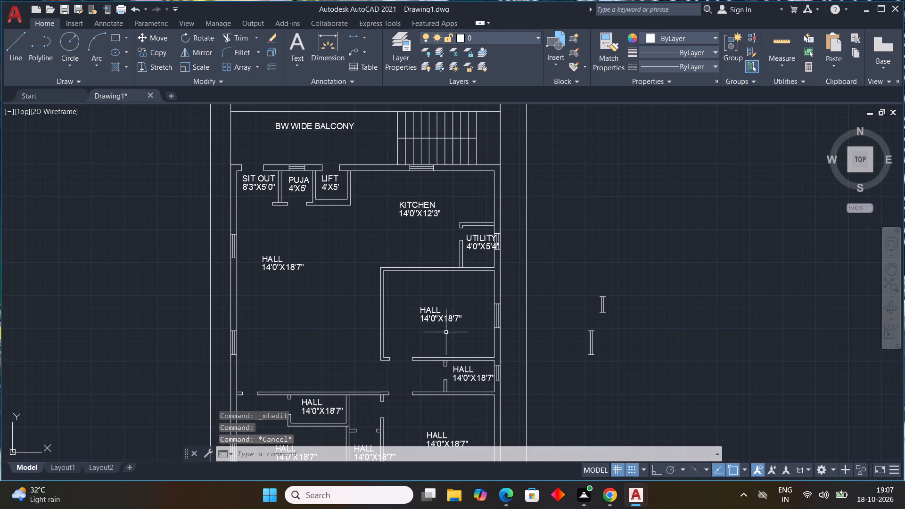
pyautogui.scroll(1, 440, 325)
pyautogui.doubleClick(442, 317)
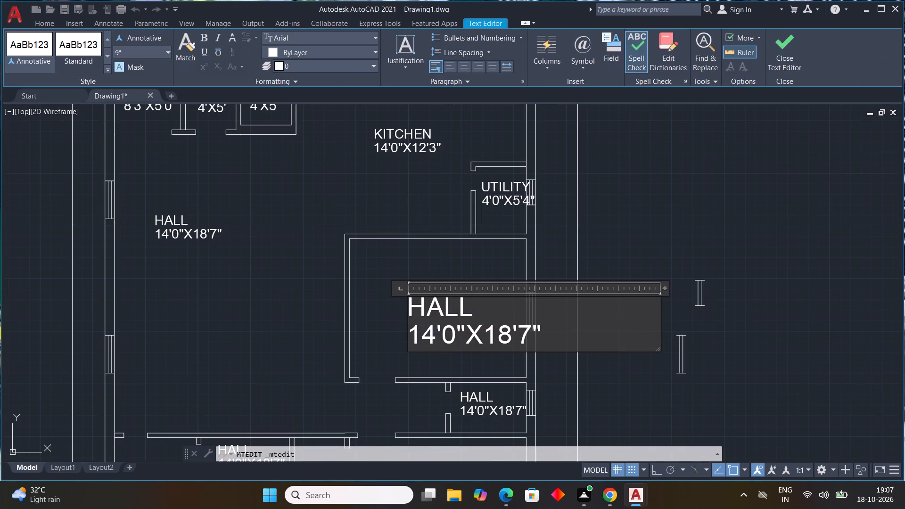
pyautogui.click(578, 323)
pyautogui.click(564, 335)
pyautogui.press('BackSpace')
pyautogui.press('BackSpace')
pyautogui.press('BackSpace')
pyautogui.press('BackSpace')
pyautogui.press('BackSpace')
pyautogui.press('BackSpace')
pyautogui.press('BackSpace')
pyautogui.press('BackSpace')
pyautogui.press('BackSpace')
pyautogui.press('BackSpace')
pyautogui.press('BackSpace')
pyautogui.press('BackSpace')
pyautogui.press('BackSpace')
pyautogui.press('BackSpace')
pyautogui.press('BackSpace')
pyautogui.press('BackSpace')
pyautogui.press('BackSpace')
pyautogui.press('BackSpace')
pyautogui.press('BackSpace')
pyautogui.write('BE')
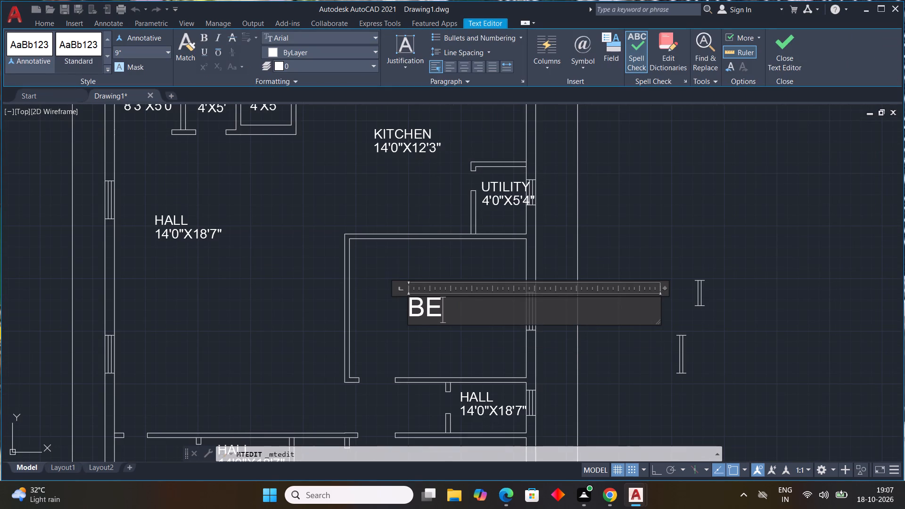
pyautogui.write('D')
pyautogui.press('space')
pyautogui.write('ROOM')
pyautogui.press('Return')
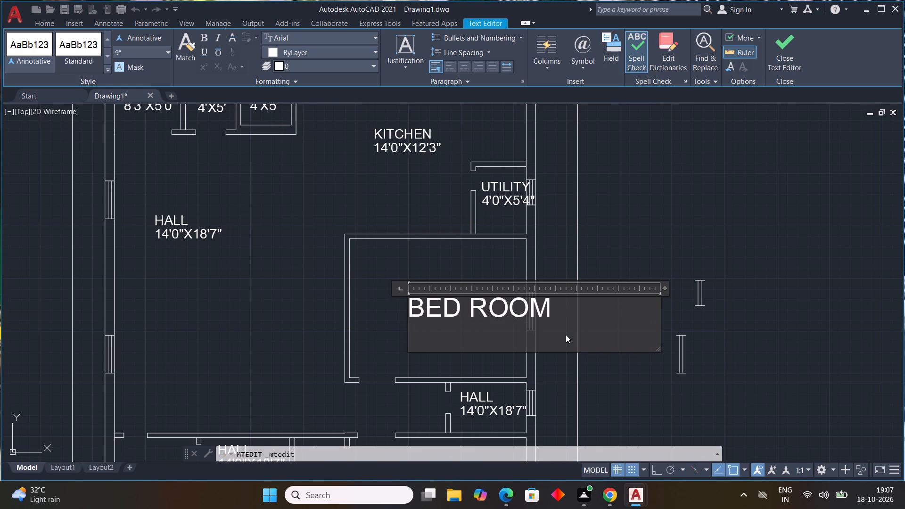
pyautogui.write("14'")
pyautogui.press('-')
pyautogui.press('BackSpace')
pyautogui.press('0')
pyautogui.write('"X')
pyautogui.write("11'0")
pyautogui.hotkey('shift', '"')
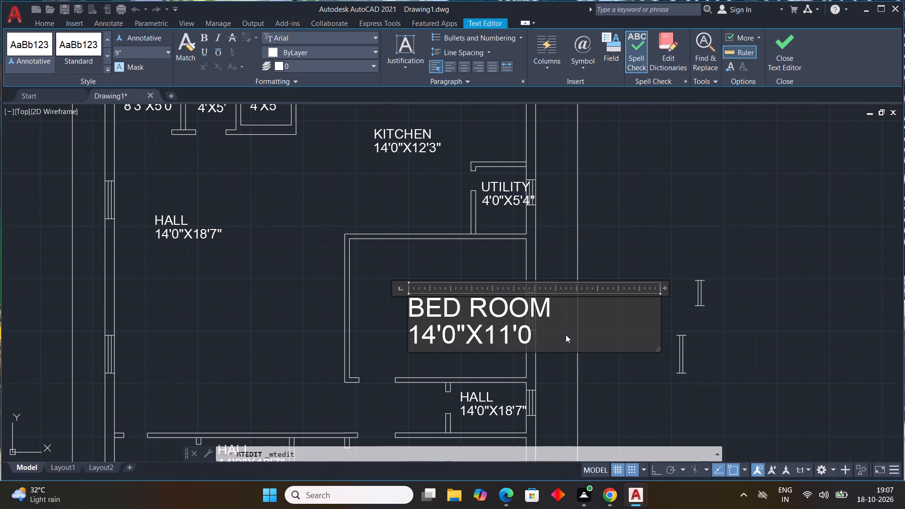
pyautogui.click(474, 254)
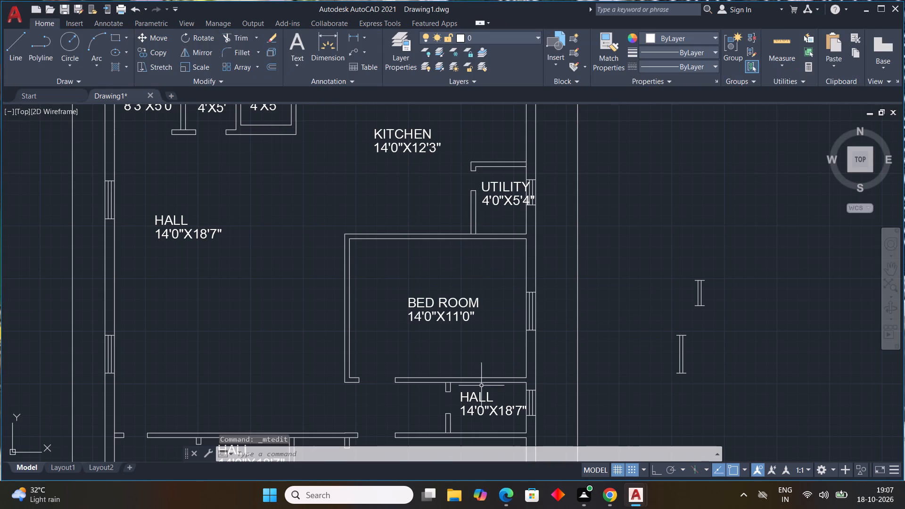
# Replace the HALL label in the small room below the 14'0"X11'0" bedroom with "TOILET" and the size 6'X4' on a second line.
pyautogui.moveTo(469, 373); pyautogui.dragTo(436, 239, button='middle')
pyautogui.scroll(1, 453, 281)
pyautogui.doubleClick(453, 279)
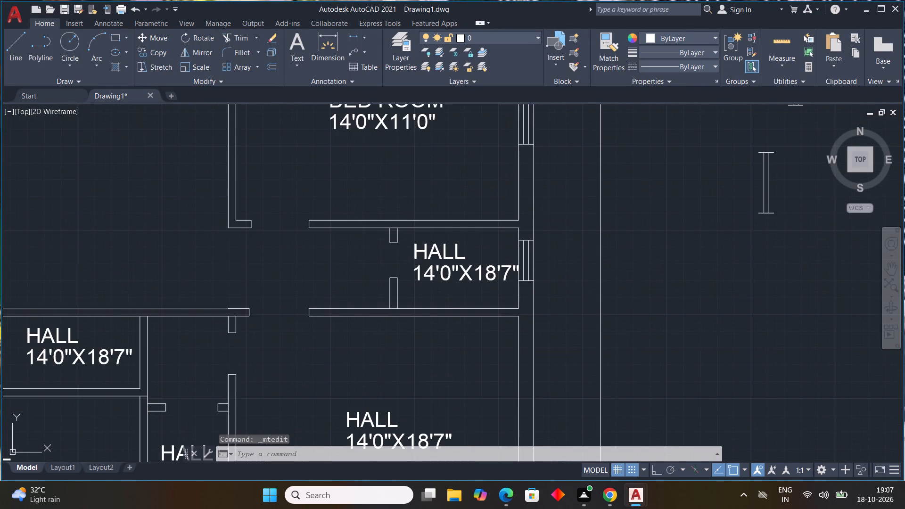
pyautogui.doubleClick(450, 272)
pyautogui.click(533, 273)
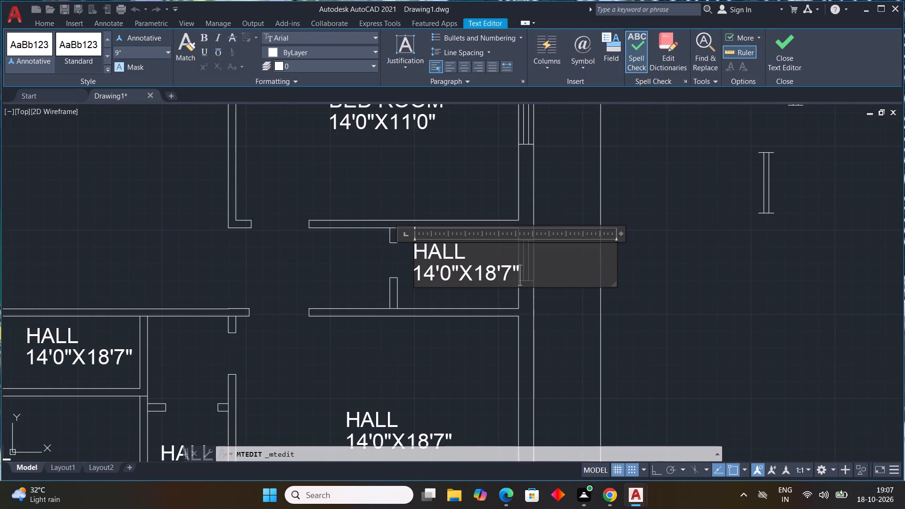
pyautogui.press('BackSpace')
pyautogui.press('BackSpace')
pyautogui.press('BackSpace')
pyautogui.press('BackSpace')
pyautogui.press('BackSpace')
pyautogui.press('BackSpace')
pyautogui.press('BackSpace')
pyautogui.press('BackSpace')
pyautogui.press('BackSpace')
pyautogui.press('BackSpace')
pyautogui.press('BackSpace')
pyautogui.press('BackSpace')
pyautogui.press('BackSpace')
pyautogui.press('BackSpace')
pyautogui.press('BackSpace')
pyautogui.press('BackSpace')
pyautogui.press('BackSpace')
pyautogui.press('BackSpace')
pyautogui.press('BackSpace')
pyautogui.press('BackSpace')
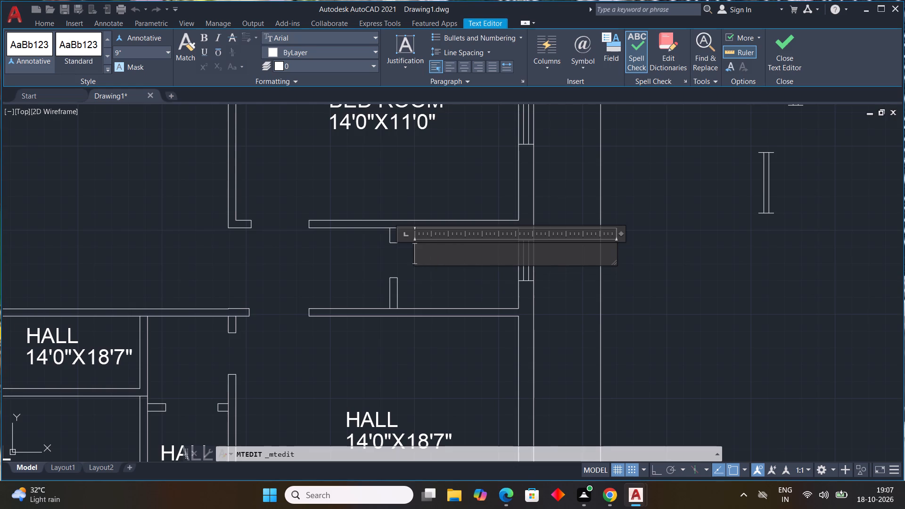
pyautogui.write('TOILET')
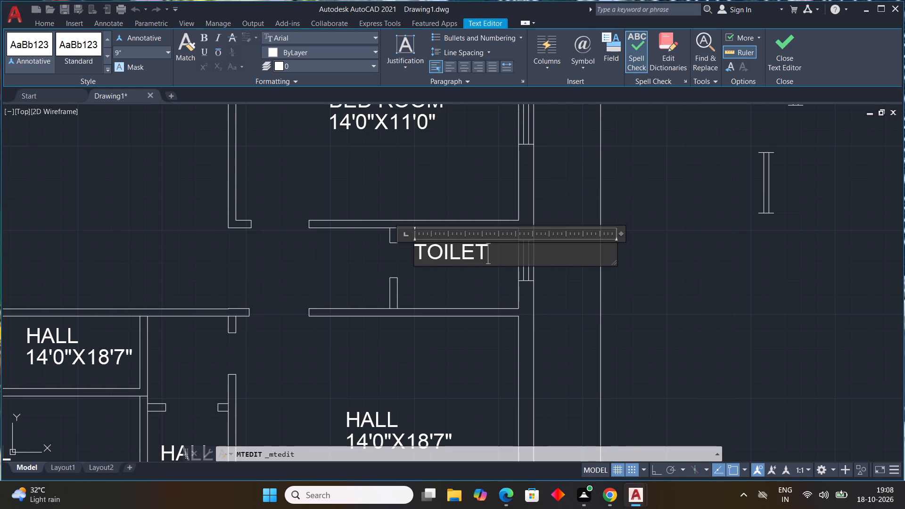
pyautogui.write("6'")
pyautogui.press('BackSpace')
pyautogui.press('BackSpace')
pyautogui.press('Return')
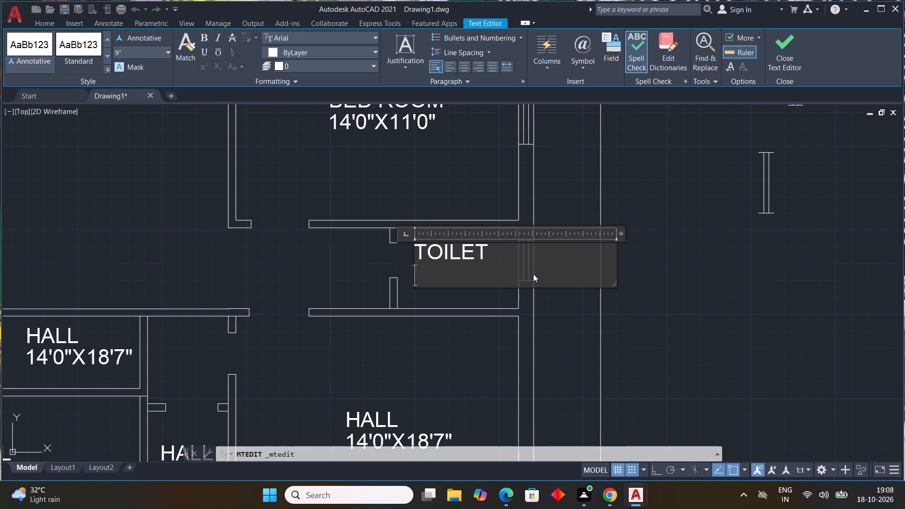
pyautogui.write("6'X")
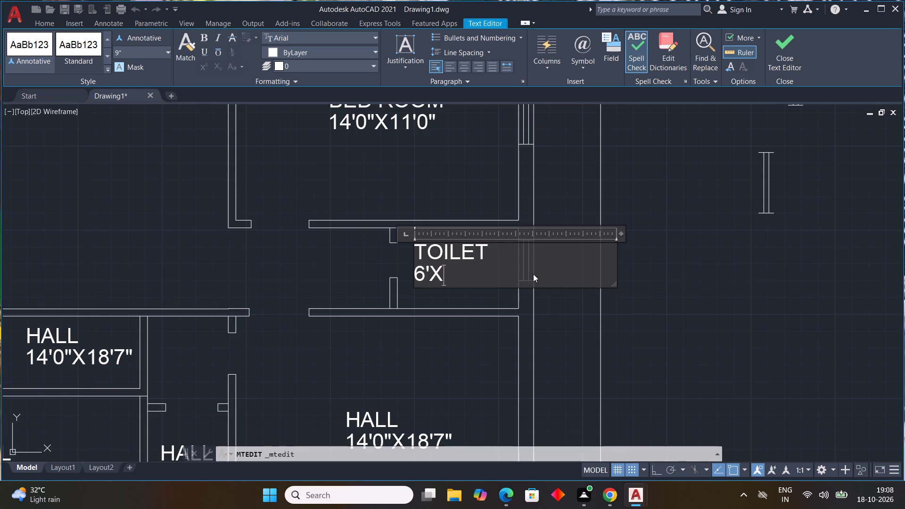
pyautogui.write("4'")
pyautogui.click(426, 354)
# Replace the HALL label in the large room below the 6'X4' toilet with "BED ROOM" and the size 14'0"X13'0" below it.
pyautogui.scroll(-1, 419, 360)
pyautogui.moveTo(419, 360); pyautogui.dragTo(412, 263, button='middle')
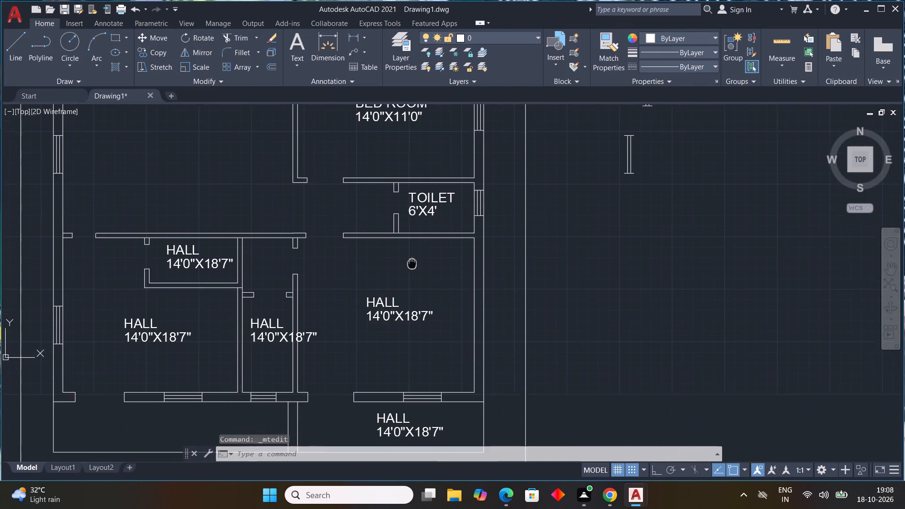
pyautogui.moveTo(412, 263); pyautogui.dragTo(412, 261, button='middle')
pyautogui.middleClick(412, 261)
pyautogui.click(391, 312)
pyautogui.click(391, 311)
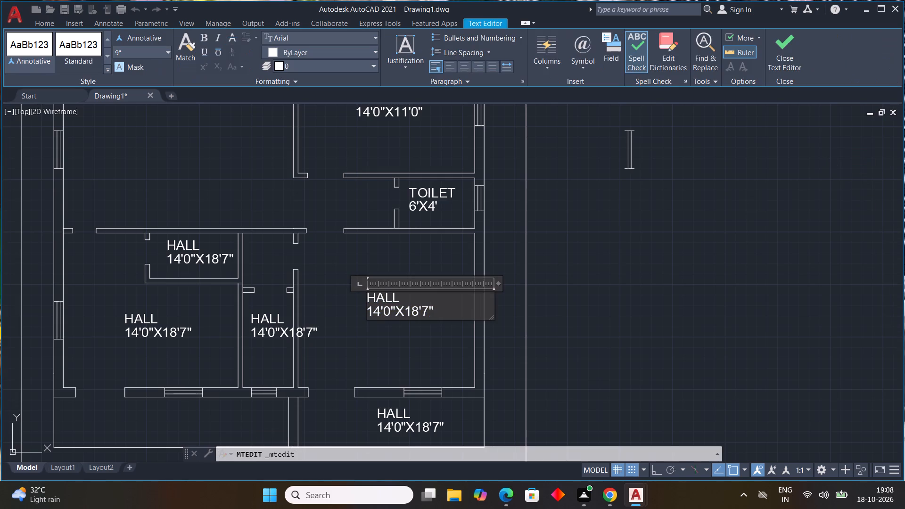
pyautogui.click(439, 309)
pyautogui.press('BackSpace')
pyautogui.press('BackSpace')
pyautogui.press('BackSpace')
pyautogui.press('BackSpace')
pyautogui.press('BackSpace')
pyautogui.press('BackSpace')
pyautogui.press('BackSpace')
pyautogui.press('BackSpace')
pyautogui.press('BackSpace')
pyautogui.press('BackSpace')
pyautogui.press('BackSpace')
pyautogui.press('BackSpace')
pyautogui.press('BackSpace')
pyautogui.press('BackSpace')
pyautogui.press('BackSpace')
pyautogui.press('BackSpace')
pyautogui.press('BackSpace')
pyautogui.press('BackSpace')
pyautogui.press('BackSpace')
pyautogui.press('BackSpace')
pyautogui.write('BED ROOM')
pyautogui.press('Return')
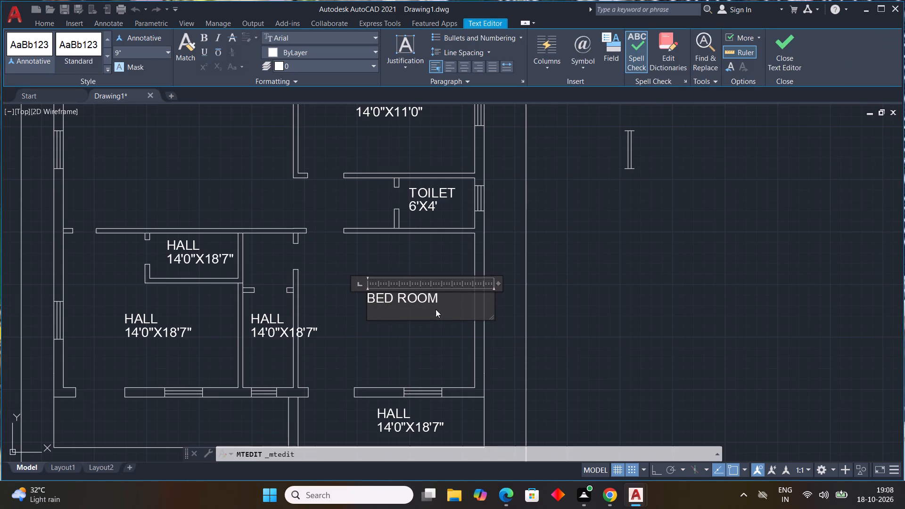
pyautogui.write('14\'0"')
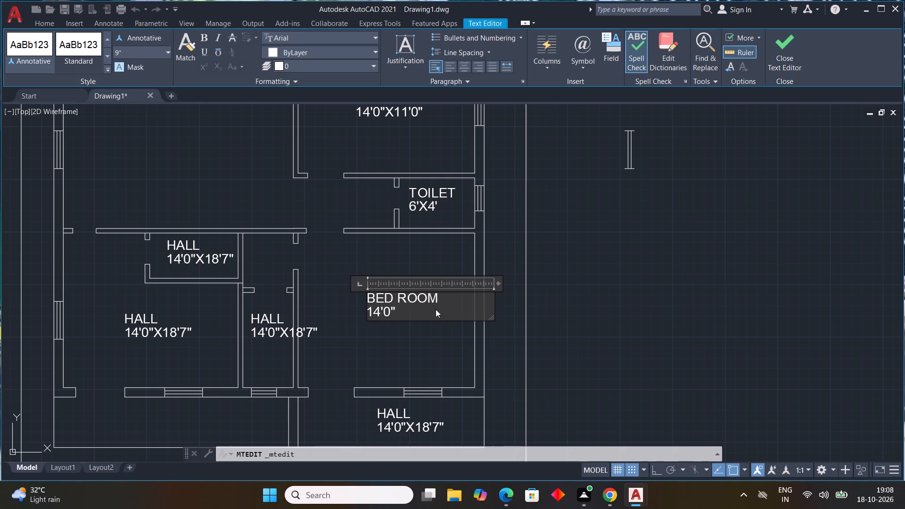
pyautogui.press('x')
pyautogui.write('13')
pyautogui.write('\'0"')
pyautogui.click(418, 339)
# Replace the HALL label in the narrow room beside the 14'0"X13'0" bedroom with "TOILET" and the size 4'X7'11" below it.
pyautogui.scroll(-1, 418, 339)
pyautogui.moveTo(418, 339); pyautogui.dragTo(460, 307, button='middle')
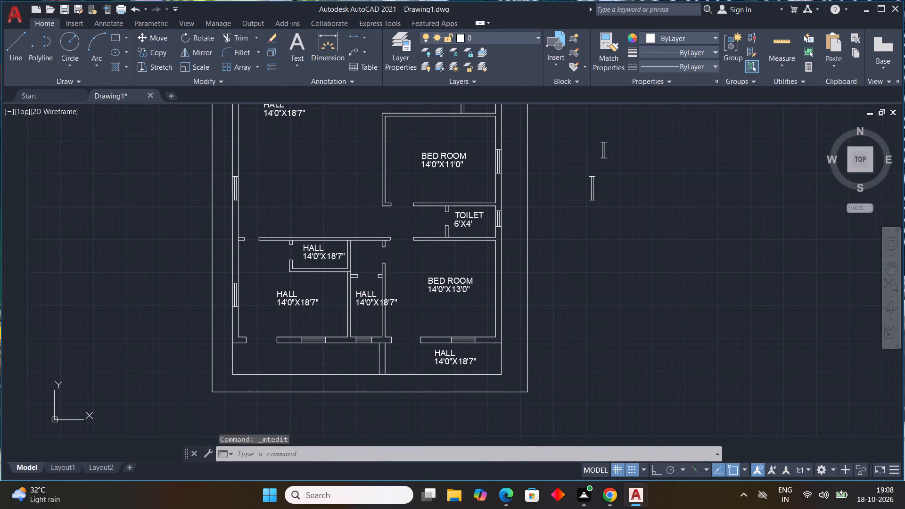
pyautogui.scroll(3, 371, 303)
pyautogui.doubleClick(382, 294)
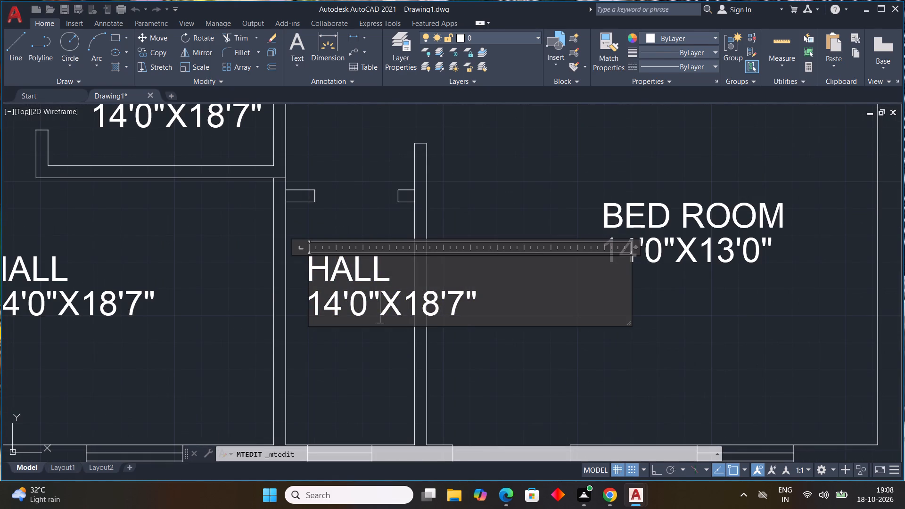
pyautogui.click(496, 292)
pyautogui.press('BackSpace')
pyautogui.press('BackSpace')
pyautogui.press('BackSpace')
pyautogui.press('BackSpace')
pyautogui.press('BackSpace')
pyautogui.press('BackSpace')
pyautogui.press('BackSpace')
pyautogui.press('BackSpace')
pyautogui.press('BackSpace')
pyautogui.press('BackSpace')
pyautogui.press('BackSpace')
pyautogui.press('BackSpace')
pyautogui.press('BackSpace')
pyautogui.press('BackSpace')
pyautogui.press('BackSpace')
pyautogui.press('BackSpace')
pyautogui.press('BackSpace')
pyautogui.press('BackSpace')
pyautogui.press('BackSpace')
pyautogui.press('BackSpace')
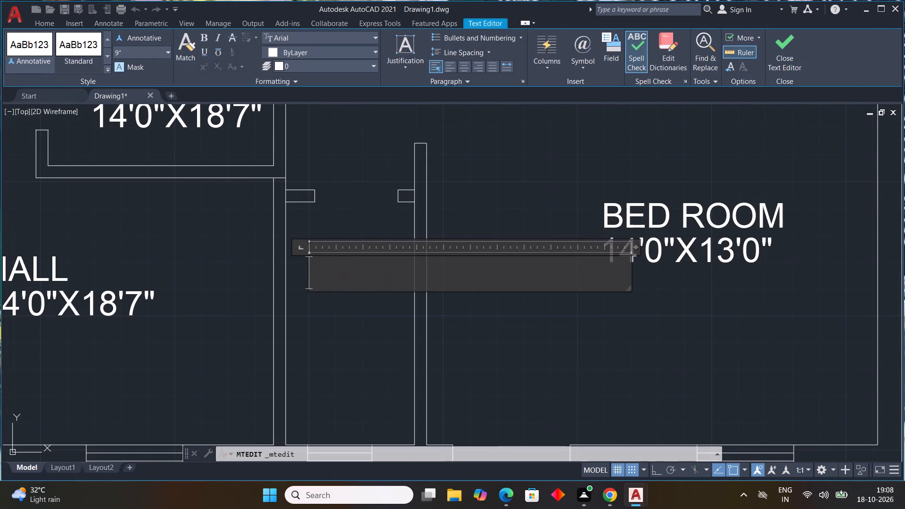
pyautogui.write('TOILET')
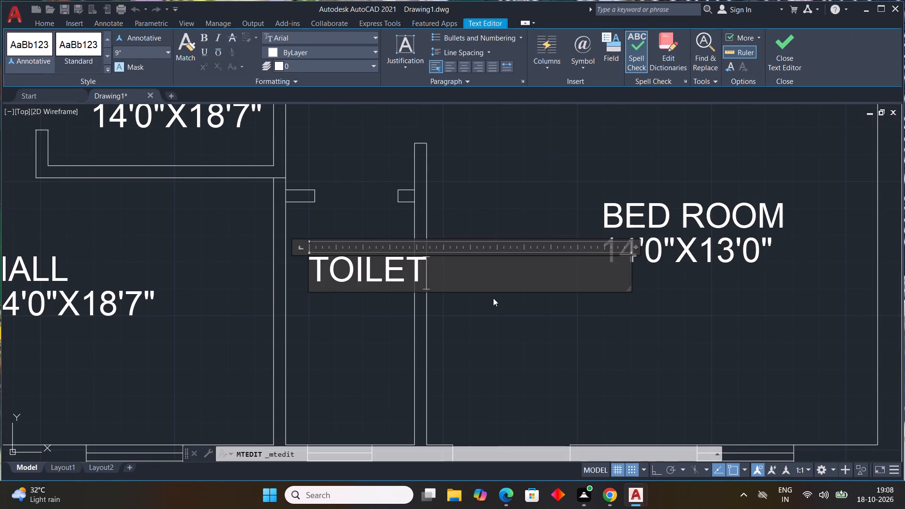
pyautogui.write('4X')
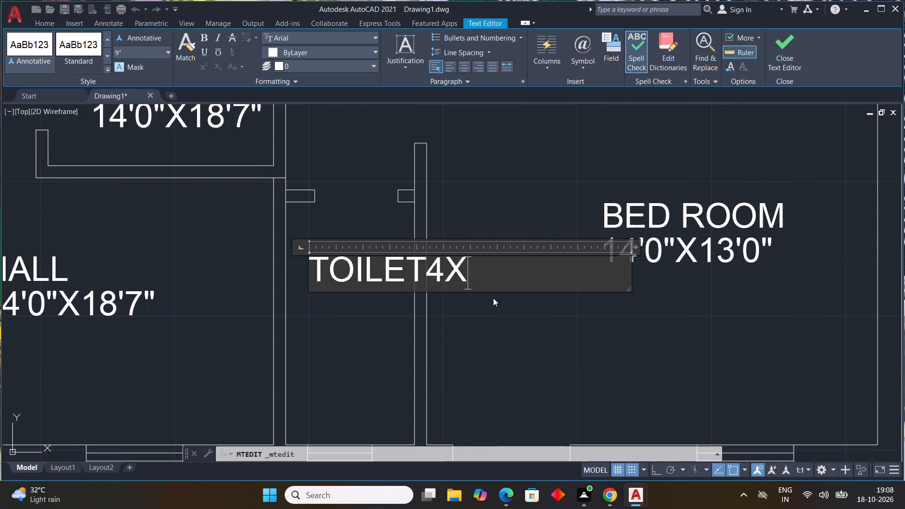
pyautogui.press('Delete')
pyautogui.press('BackSpace')
pyautogui.press('BackSpace')
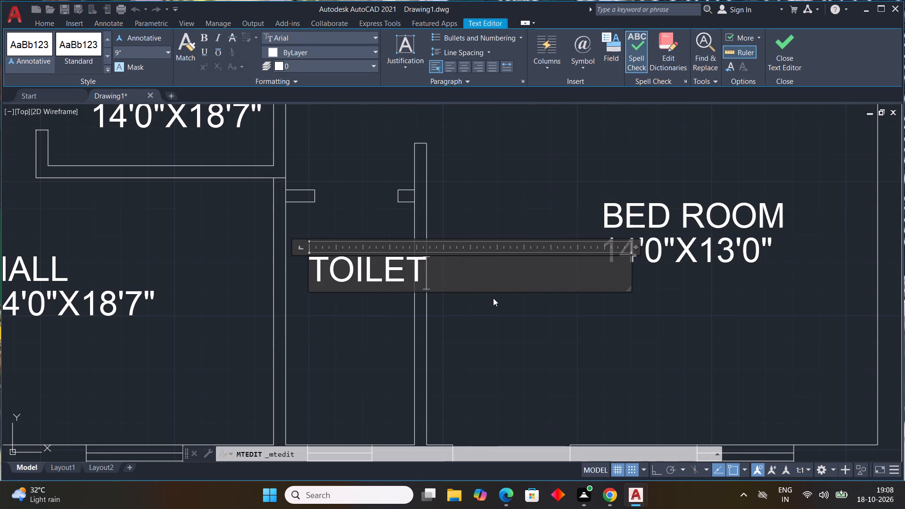
pyautogui.press('Return')
pyautogui.press('4')
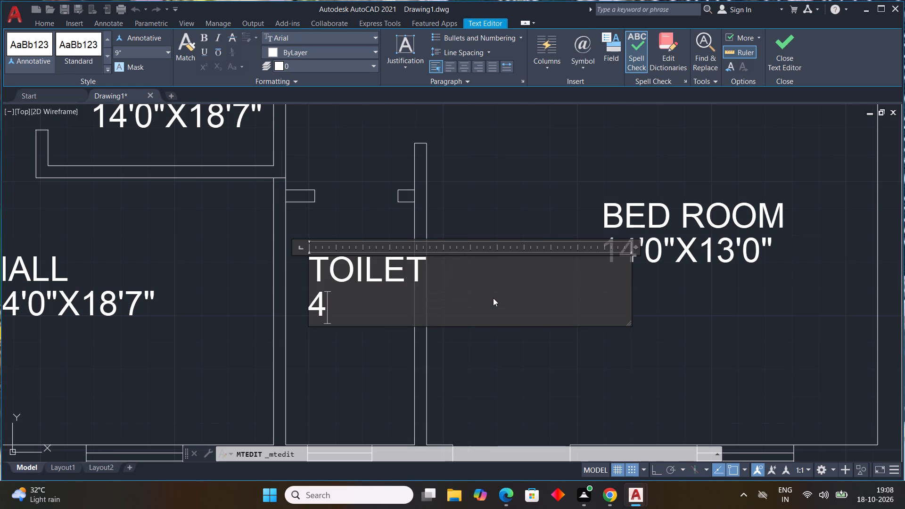
pyautogui.write("'X")
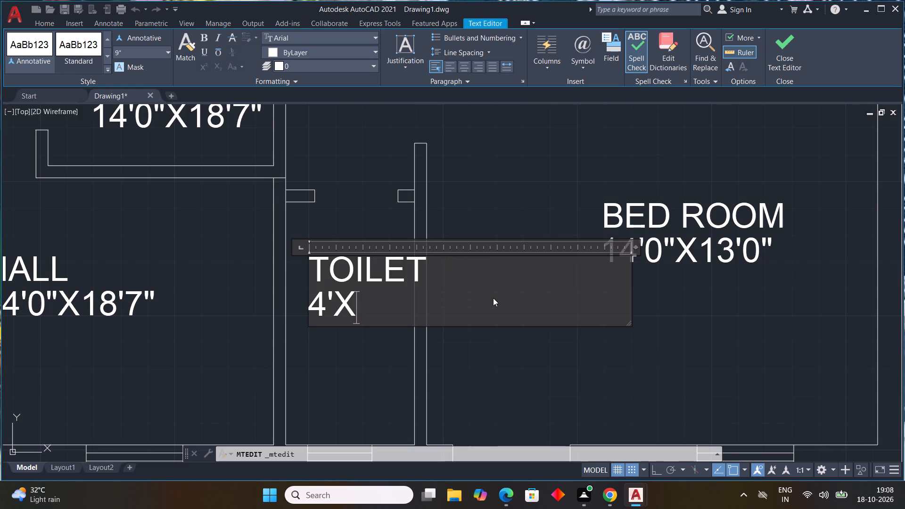
pyautogui.write('7\'11"')
pyautogui.click(504, 380)
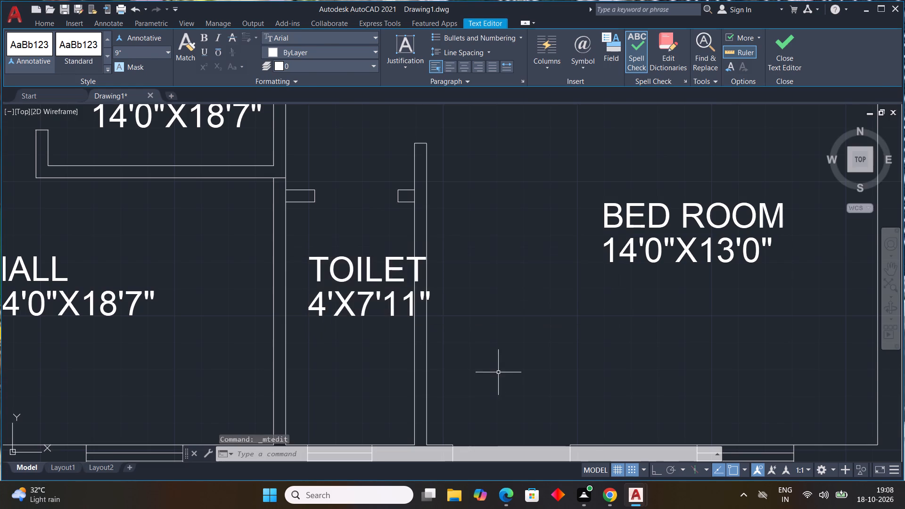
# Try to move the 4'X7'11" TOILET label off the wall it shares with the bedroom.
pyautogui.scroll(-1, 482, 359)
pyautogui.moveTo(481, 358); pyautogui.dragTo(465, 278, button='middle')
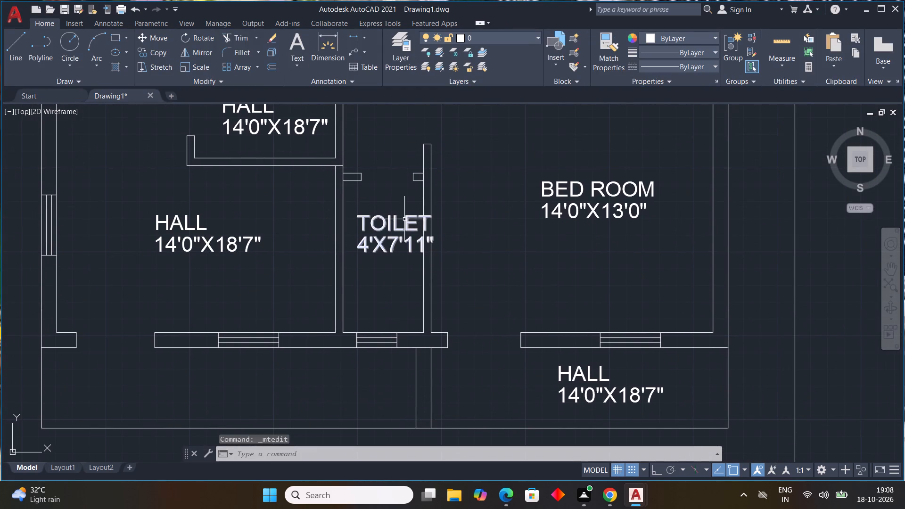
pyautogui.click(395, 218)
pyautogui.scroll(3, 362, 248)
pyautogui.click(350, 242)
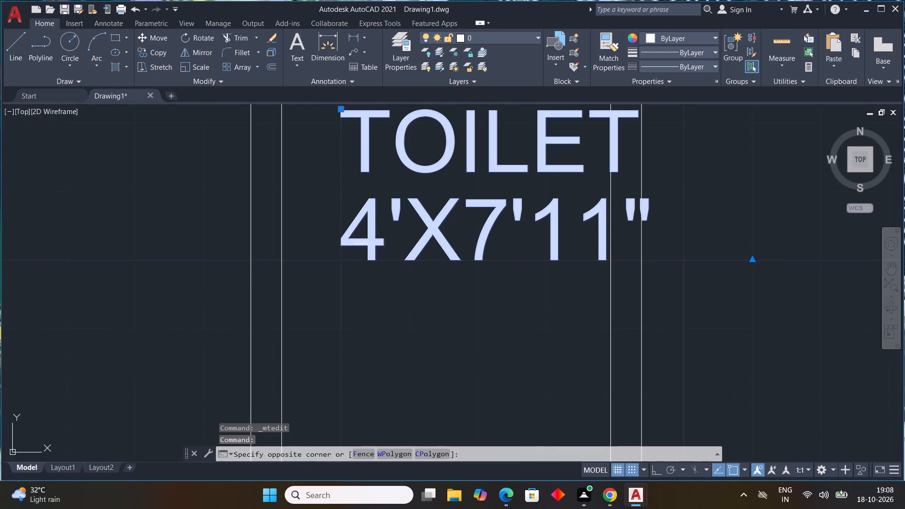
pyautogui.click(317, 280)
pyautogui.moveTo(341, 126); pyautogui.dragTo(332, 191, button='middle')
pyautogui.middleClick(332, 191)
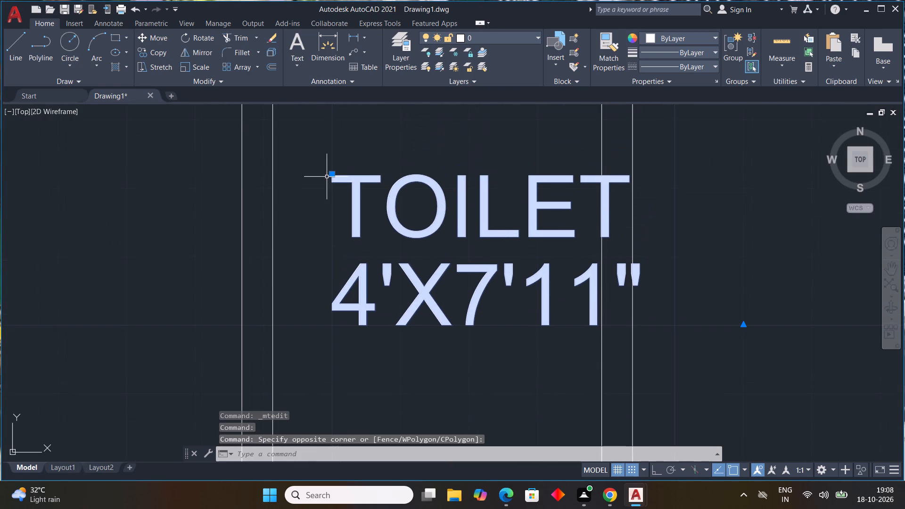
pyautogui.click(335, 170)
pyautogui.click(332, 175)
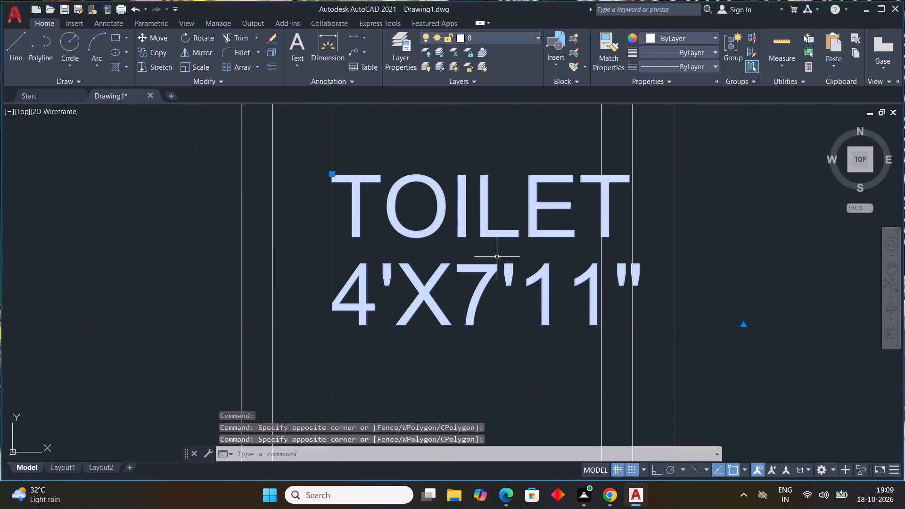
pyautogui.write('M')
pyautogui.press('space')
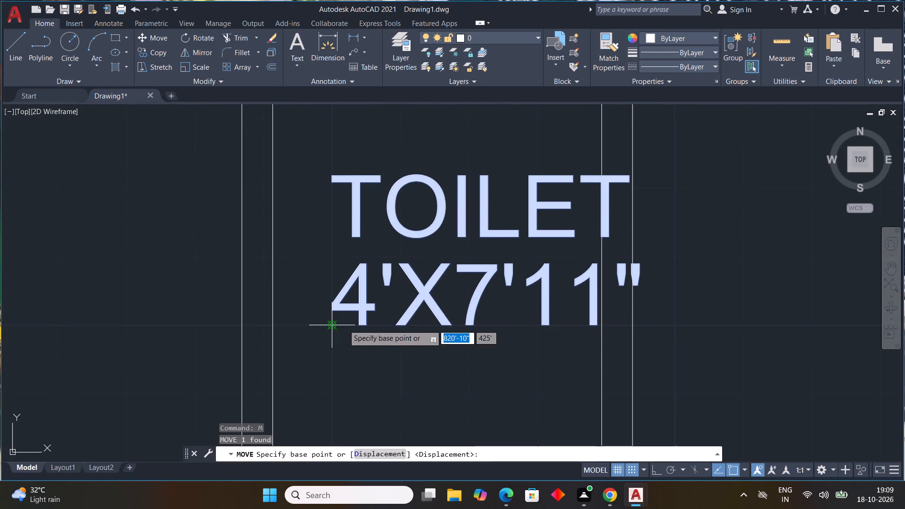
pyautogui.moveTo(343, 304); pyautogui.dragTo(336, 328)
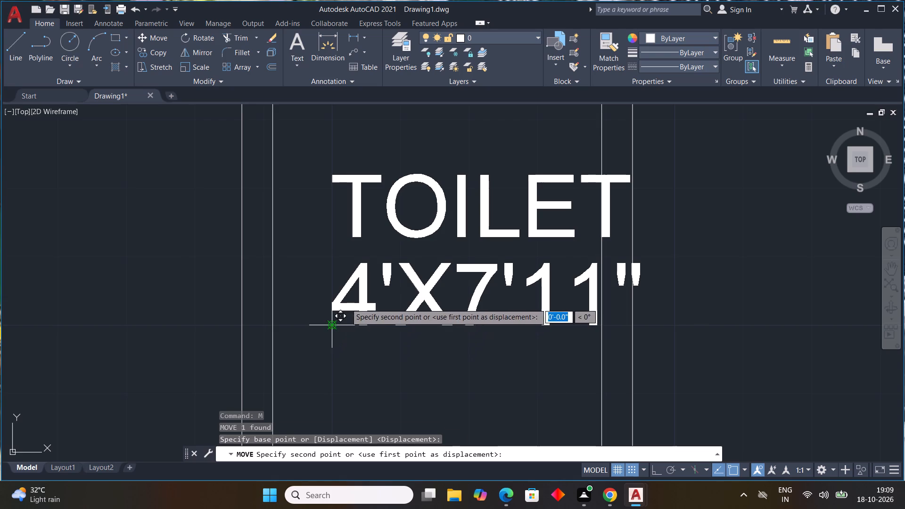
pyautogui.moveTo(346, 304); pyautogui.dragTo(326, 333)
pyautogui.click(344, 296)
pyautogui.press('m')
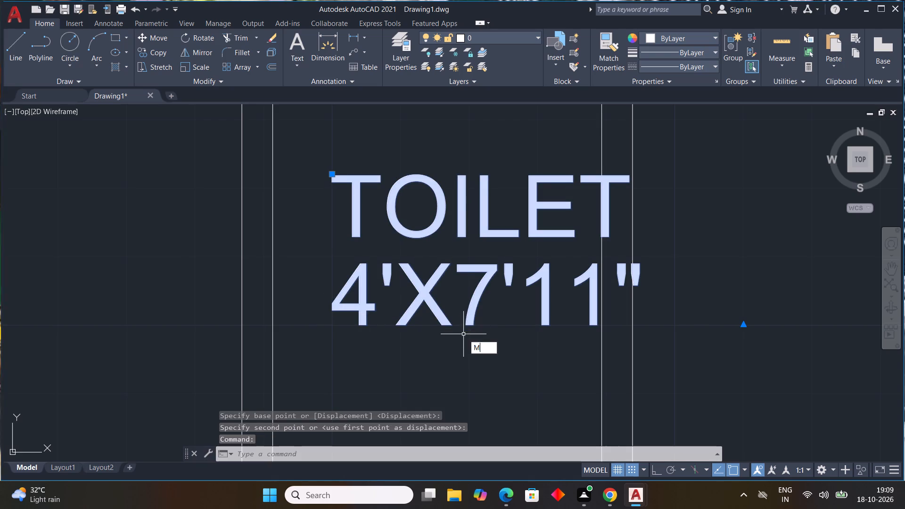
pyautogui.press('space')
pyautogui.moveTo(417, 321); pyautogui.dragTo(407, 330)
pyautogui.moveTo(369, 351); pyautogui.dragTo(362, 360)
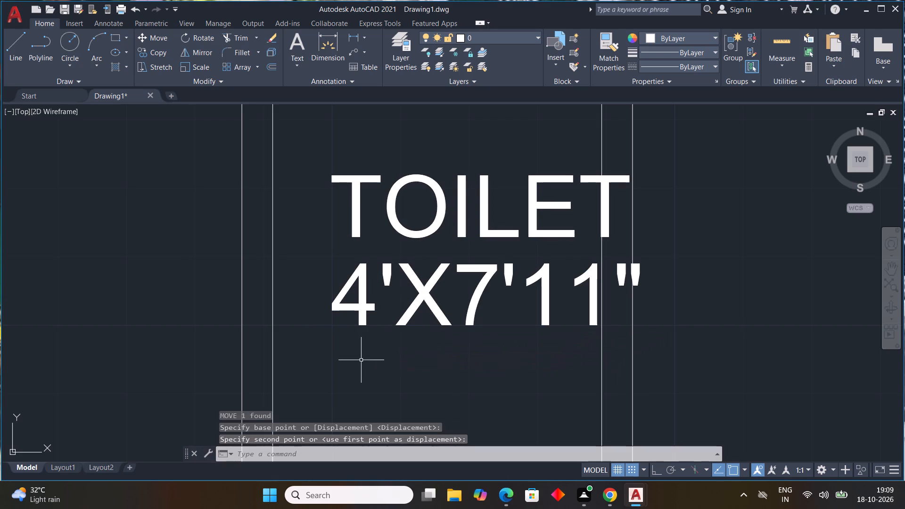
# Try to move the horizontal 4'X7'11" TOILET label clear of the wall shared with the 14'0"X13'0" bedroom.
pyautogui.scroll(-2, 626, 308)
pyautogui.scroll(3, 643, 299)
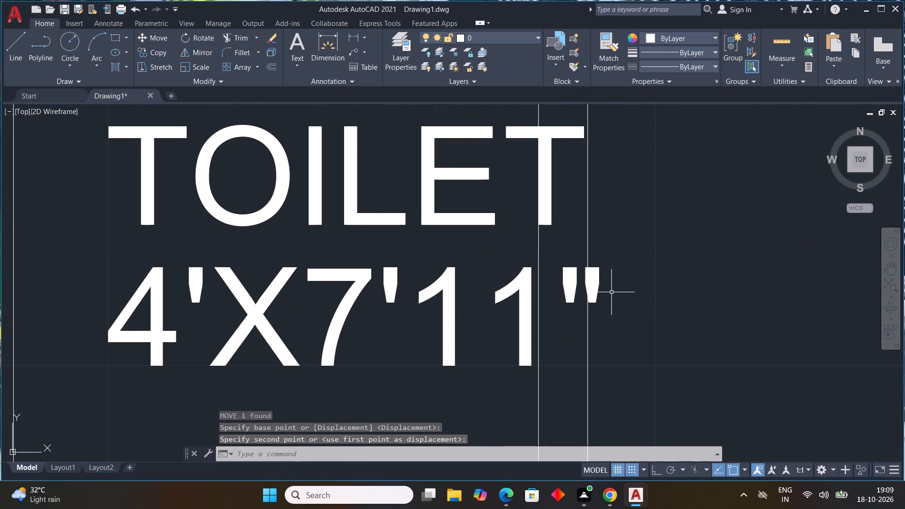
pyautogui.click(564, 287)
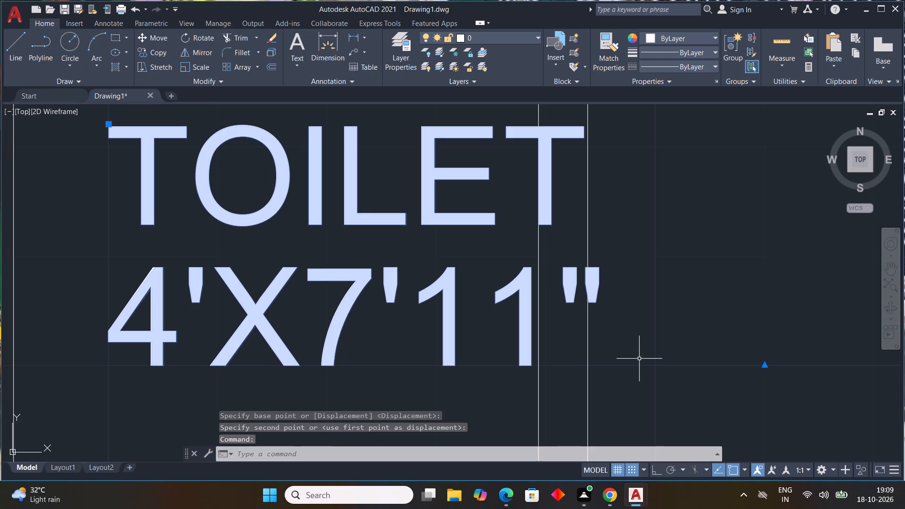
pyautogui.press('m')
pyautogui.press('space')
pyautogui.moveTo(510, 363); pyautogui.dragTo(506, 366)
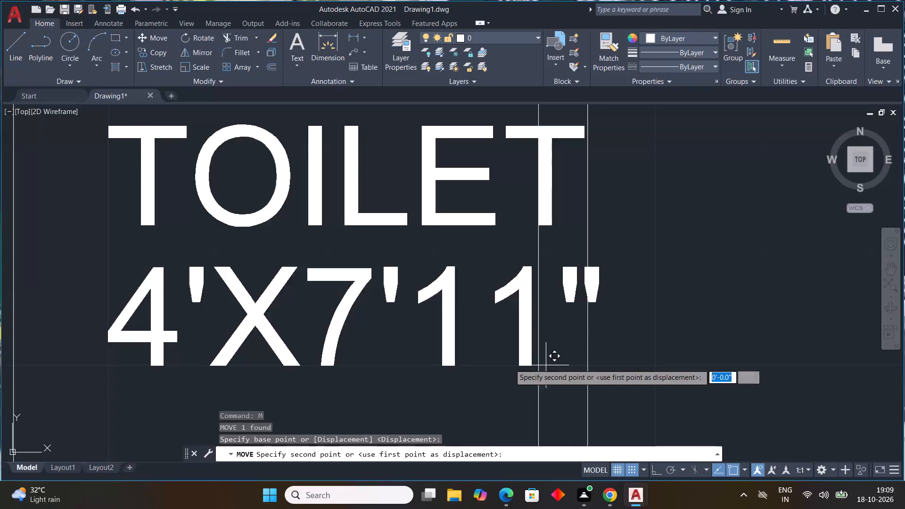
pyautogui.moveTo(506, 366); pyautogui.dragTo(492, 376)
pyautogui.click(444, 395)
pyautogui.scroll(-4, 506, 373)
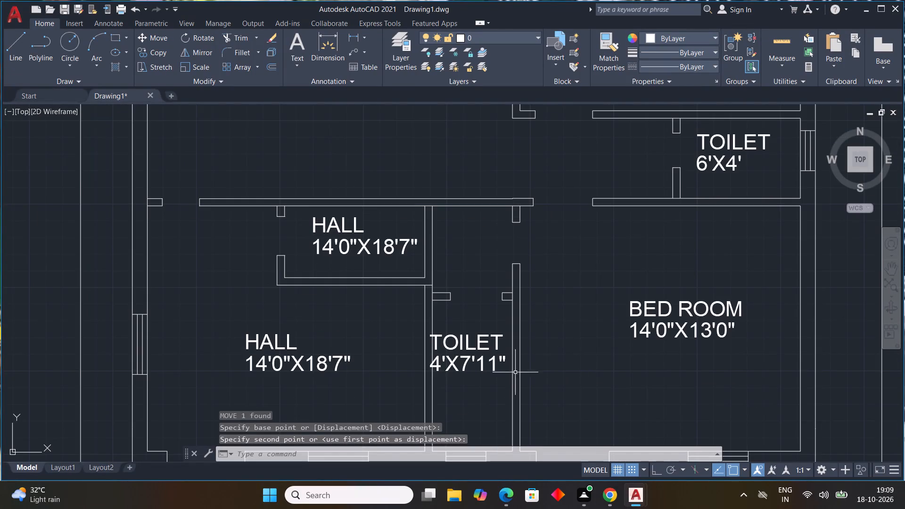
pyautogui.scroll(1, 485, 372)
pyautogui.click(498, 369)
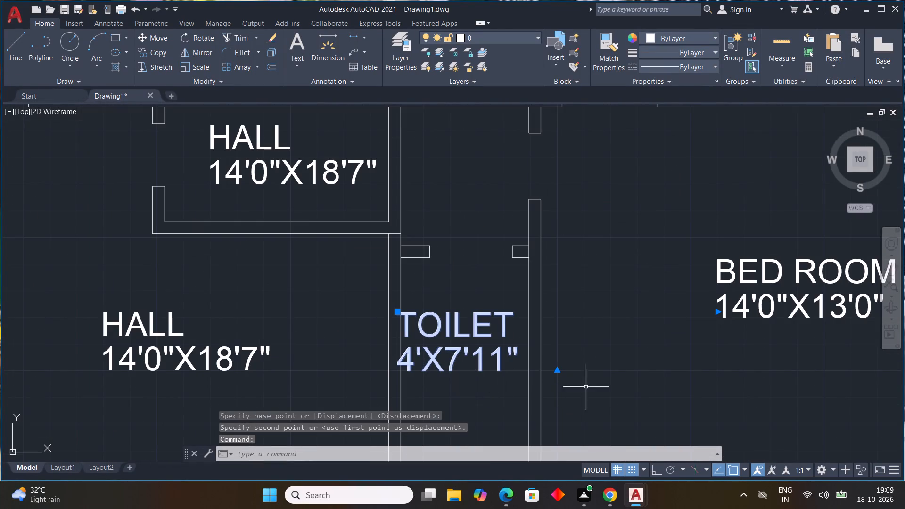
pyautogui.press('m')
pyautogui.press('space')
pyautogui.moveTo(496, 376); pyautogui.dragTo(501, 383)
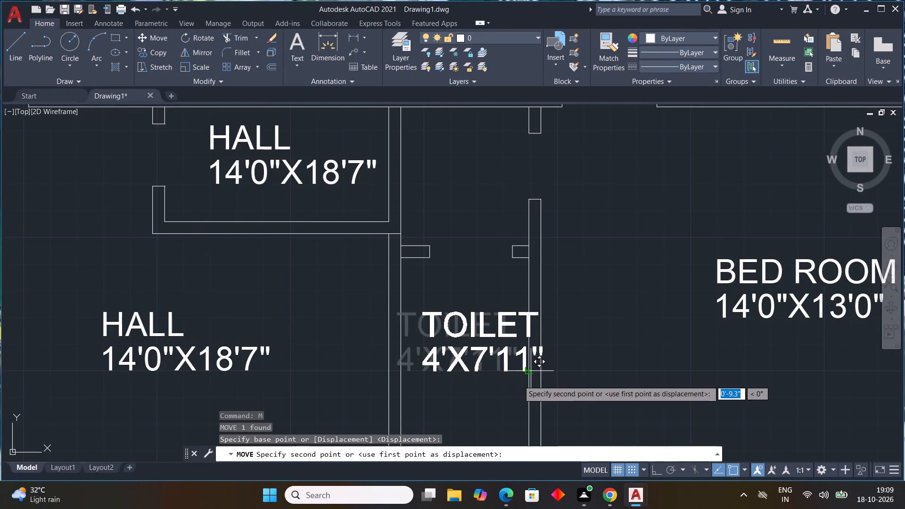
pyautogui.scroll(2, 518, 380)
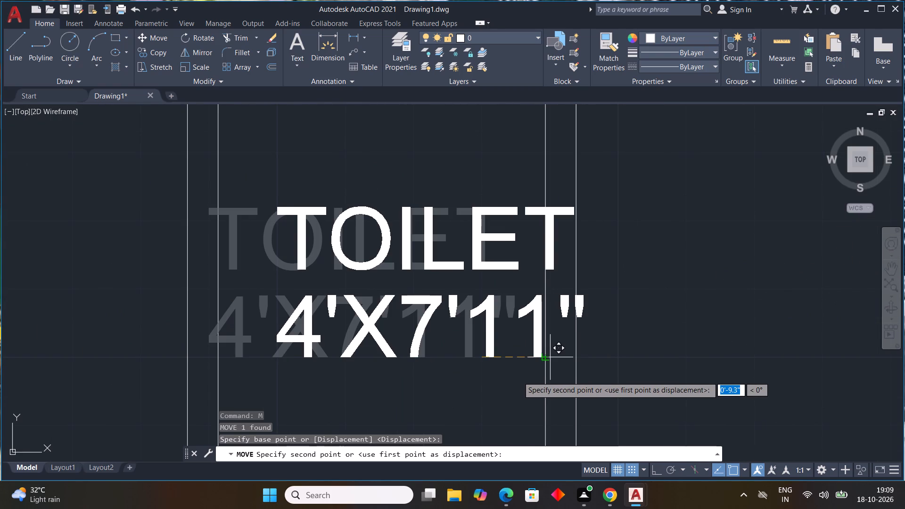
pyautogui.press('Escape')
# Rotate the 4'X7'11" TOILET label 90 degrees about its top corner so that it reads vertically.
pyautogui.click(474, 350)
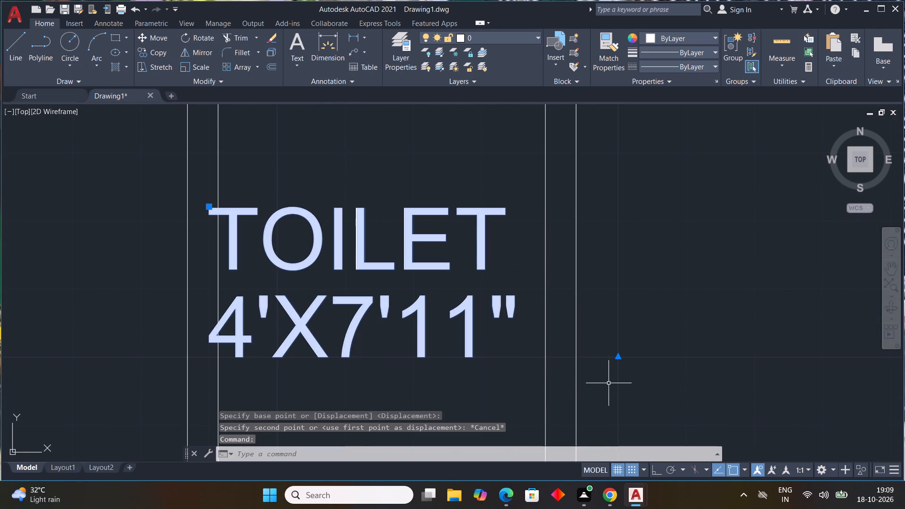
pyautogui.press('r')
pyautogui.press('o')
pyautogui.press('space')
pyautogui.click(210, 232)
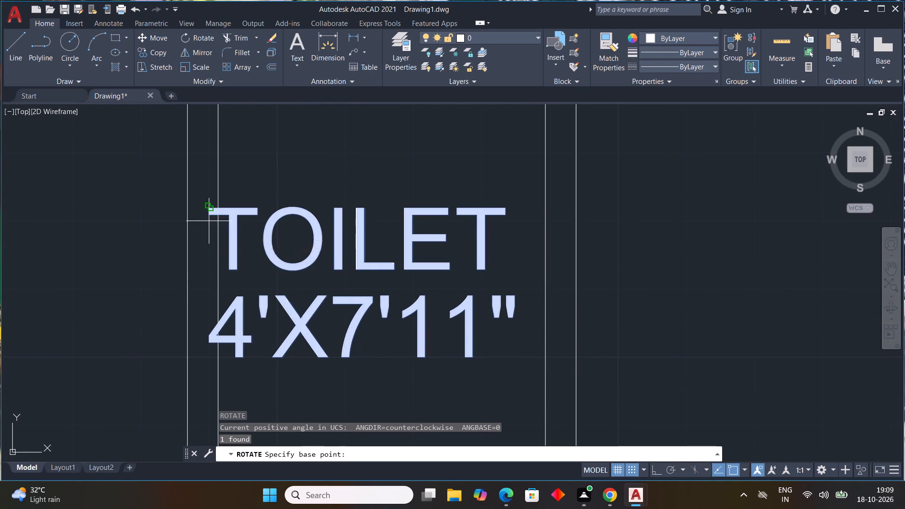
pyautogui.scroll(-3, 327, 223)
pyautogui.moveTo(340, 242); pyautogui.dragTo(347, 287, button='middle')
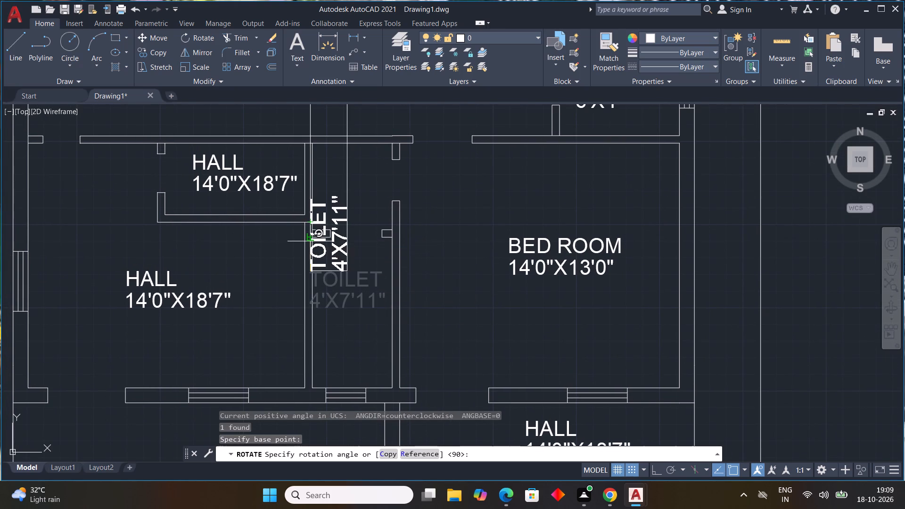
pyautogui.click(314, 238)
# Move the vertical 4'X7'11" TOILET label down into the middle of its narrow room, clear of the walls.
pyautogui.click(336, 265)
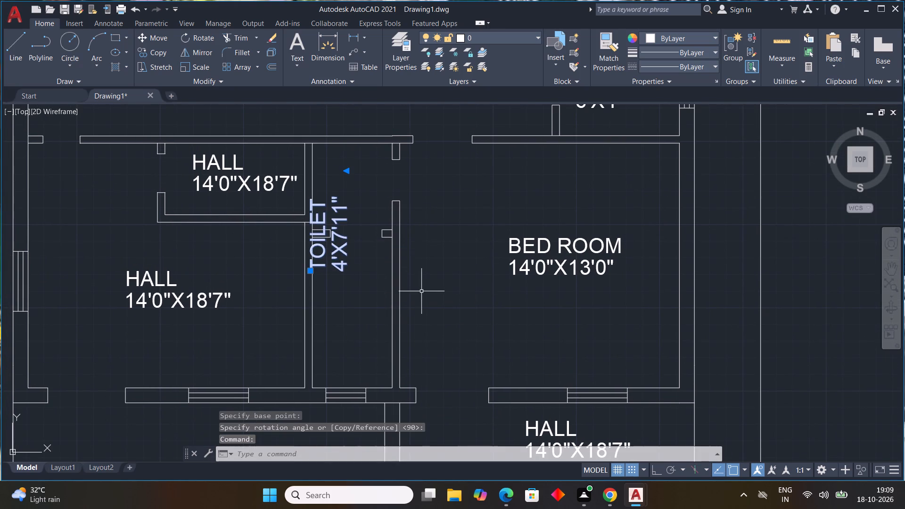
pyautogui.press('m')
pyautogui.press('space')
pyautogui.moveTo(339, 272); pyautogui.dragTo(360, 300)
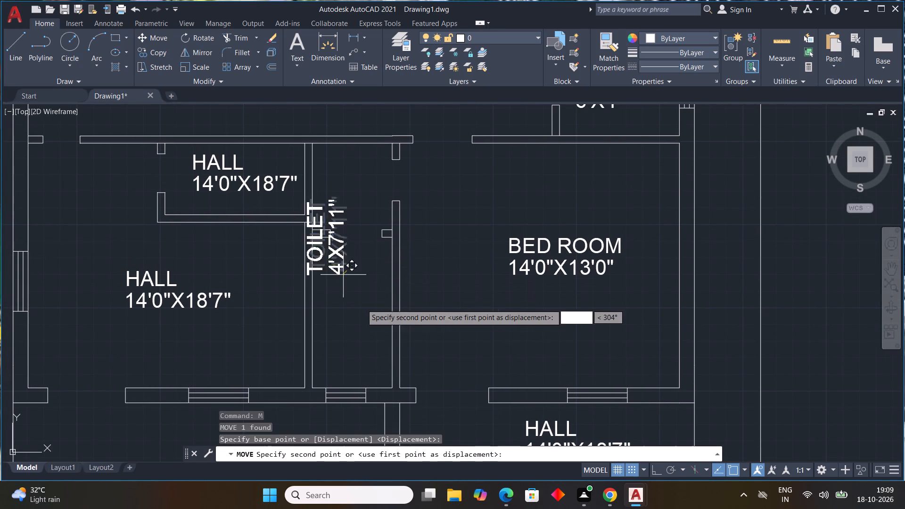
pyautogui.click(371, 327)
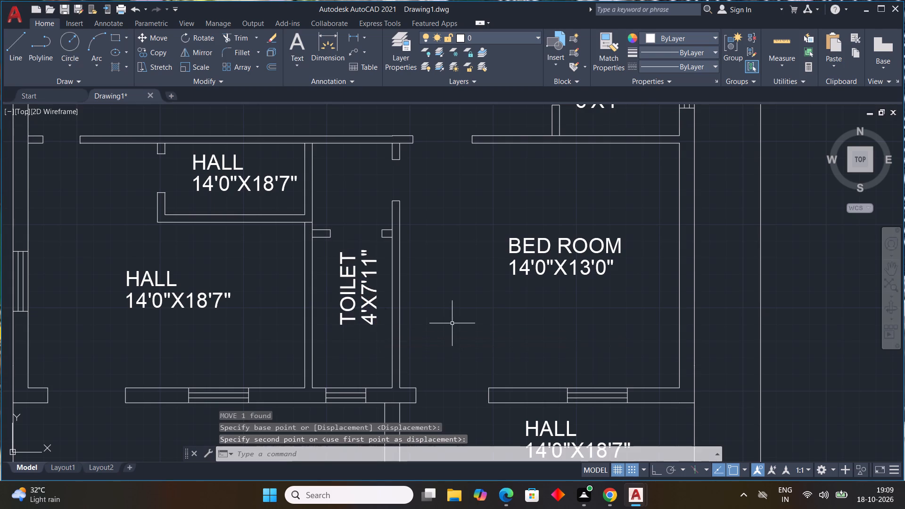
pyautogui.press('Escape')
pyautogui.press('Escape')
# Replace the HALL label in the large room beside the vertical TOILET label with "BED ROOM" and the size 14'0"X13'0" below it.
pyautogui.moveTo(214, 302); pyautogui.dragTo(328, 320, button='middle')
pyautogui.doubleClick(312, 317)
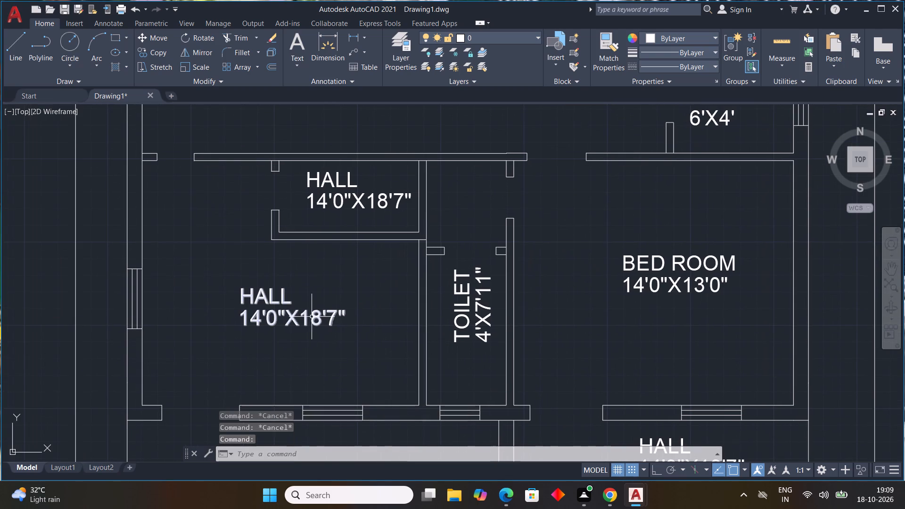
pyautogui.click(315, 314)
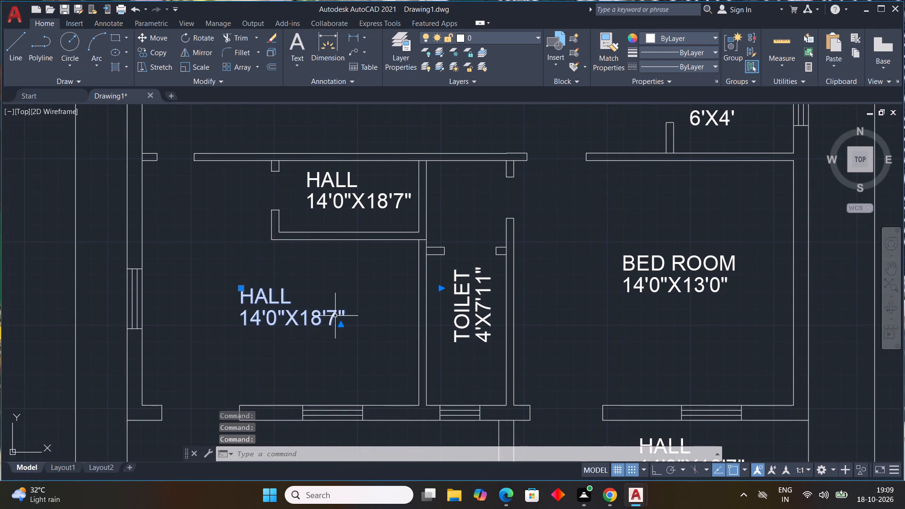
pyautogui.doubleClick(335, 315)
pyautogui.click(360, 321)
pyautogui.press('BackSpace')
pyautogui.press('BackSpace')
pyautogui.press('BackSpace')
pyautogui.press('BackSpace')
pyautogui.press('BackSpace')
pyautogui.press('BackSpace')
pyautogui.press('BackSpace')
pyautogui.press('BackSpace')
pyautogui.press('BackSpace')
pyautogui.press('BackSpace')
pyautogui.press('BackSpace')
pyautogui.press('BackSpace')
pyautogui.press('BackSpace')
pyautogui.press('BackSpace')
pyautogui.press('BackSpace')
pyautogui.press('BackSpace')
pyautogui.press('BackSpace')
pyautogui.press('BackSpace')
pyautogui.press('BackSpace')
pyautogui.press('BackSpace')
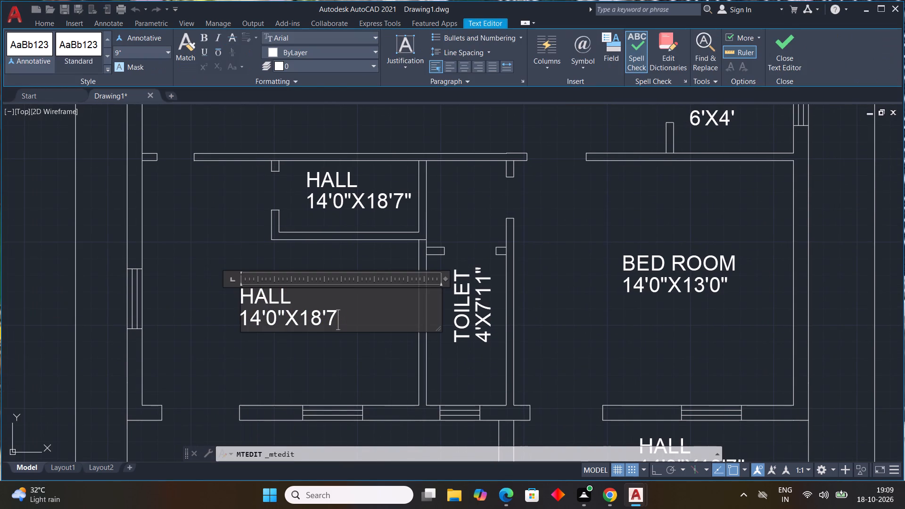
pyautogui.write('BED ROO')
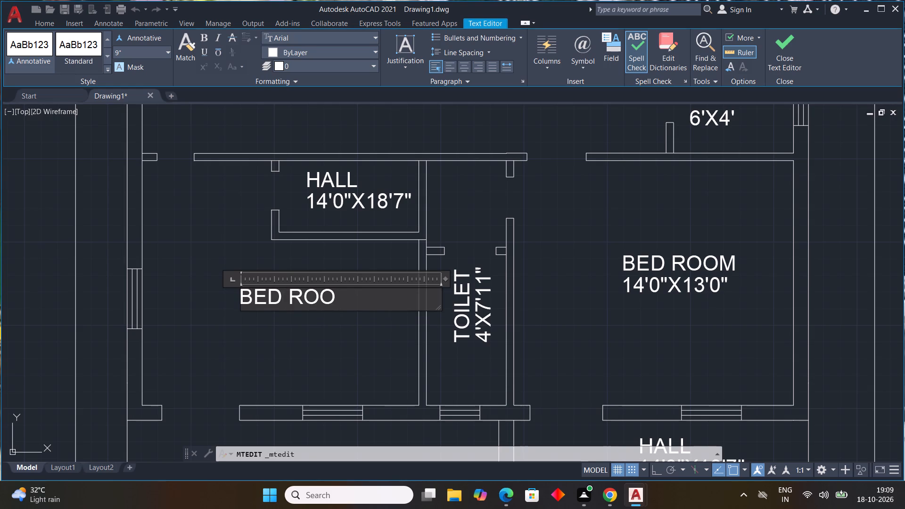
pyautogui.press('m')
pyautogui.press('Return')
pyautogui.write('14\'0"')
pyautogui.press('x')
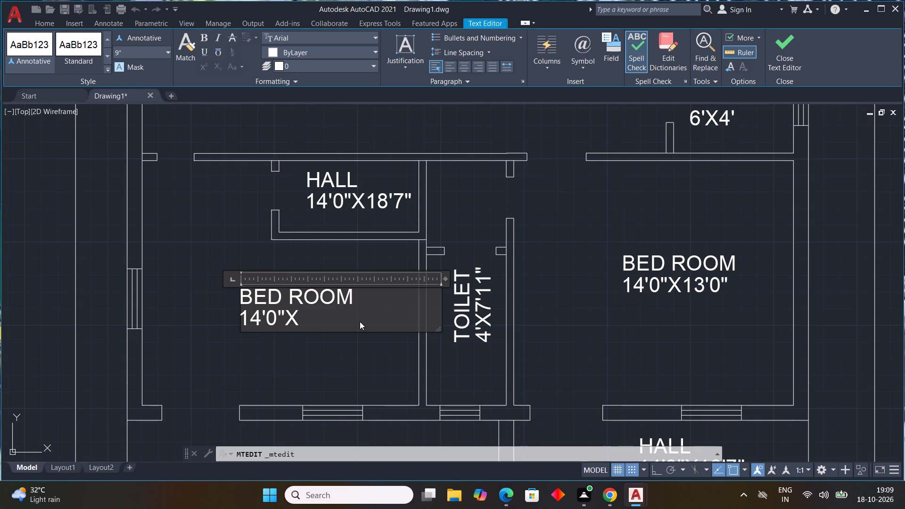
pyautogui.write("12'")
pyautogui.press('BackSpace')
pyautogui.press('BackSpace')
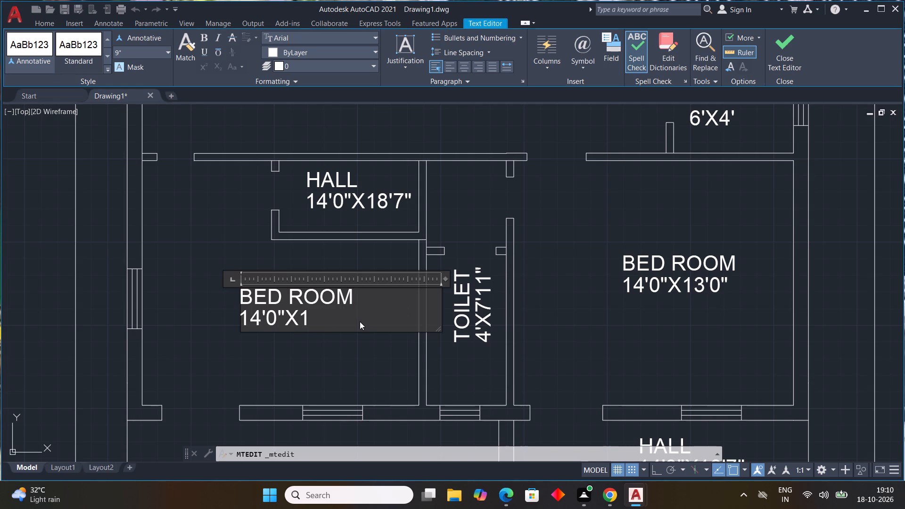
pyautogui.write('3\'0"')
pyautogui.click(319, 346)
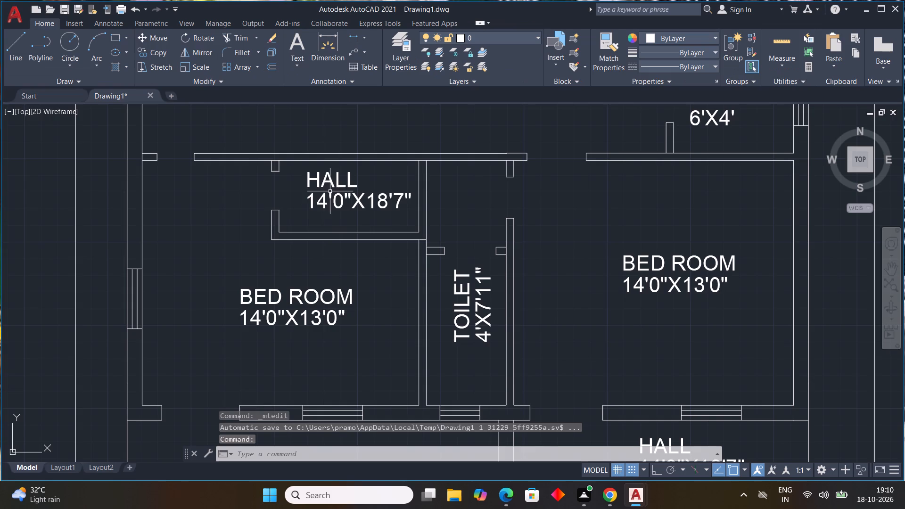
# Replace the HALL label in the small room above the new bedroom label with "TOILET" and the size 4'0"X7'0" below it.
pyautogui.doubleClick(336, 187)
pyautogui.click(428, 192)
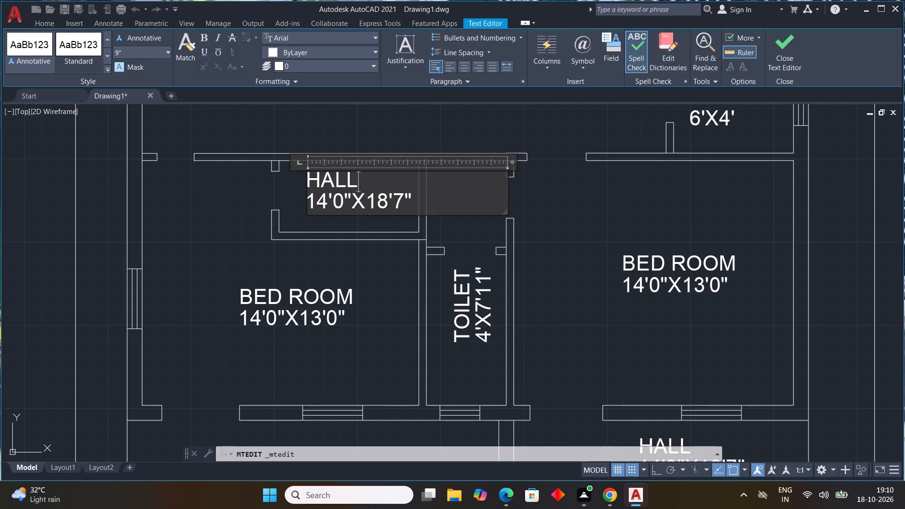
pyautogui.click(429, 200)
pyautogui.press('BackSpace')
pyautogui.press('BackSpace')
pyautogui.press('BackSpace')
pyautogui.press('BackSpace')
pyautogui.press('BackSpace')
pyautogui.press('BackSpace')
pyautogui.press('BackSpace')
pyautogui.press('BackSpace')
pyautogui.press('BackSpace')
pyautogui.press('BackSpace')
pyautogui.press('BackSpace')
pyautogui.press('BackSpace')
pyautogui.press('BackSpace')
pyautogui.press('BackSpace')
pyautogui.press('BackSpace')
pyautogui.press('BackSpace')
pyautogui.press('BackSpace')
pyautogui.press('BackSpace')
pyautogui.press('BackSpace')
pyautogui.press('BackSpace')
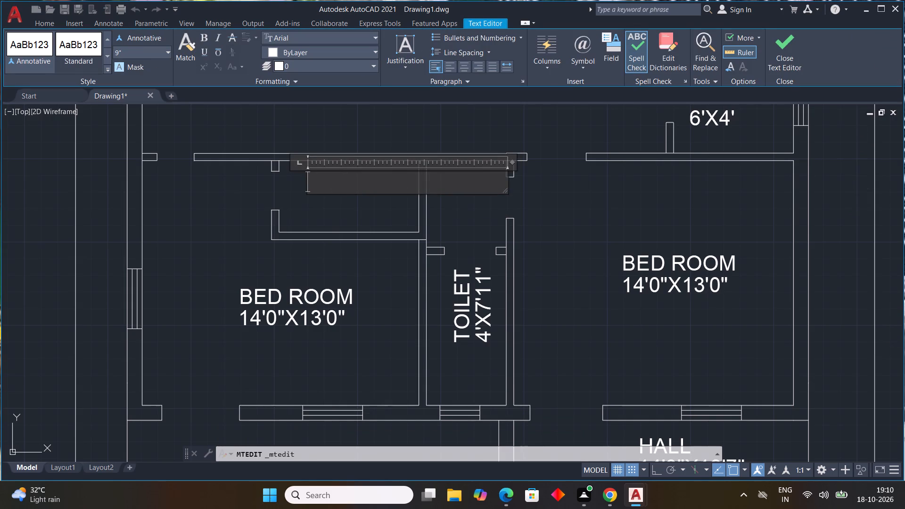
pyautogui.write('TOILRT')
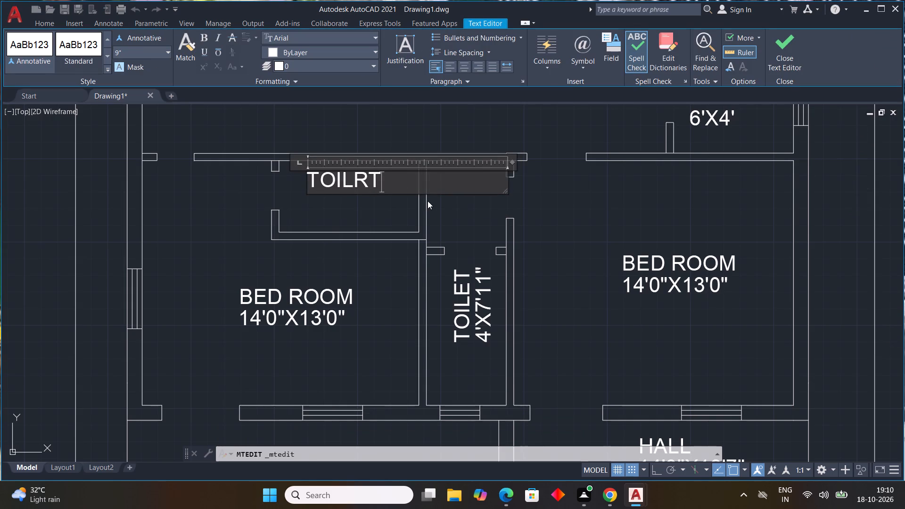
pyautogui.press('BackSpace')
pyautogui.press('BackSpace')
pyautogui.write('ET')
pyautogui.press('Return')
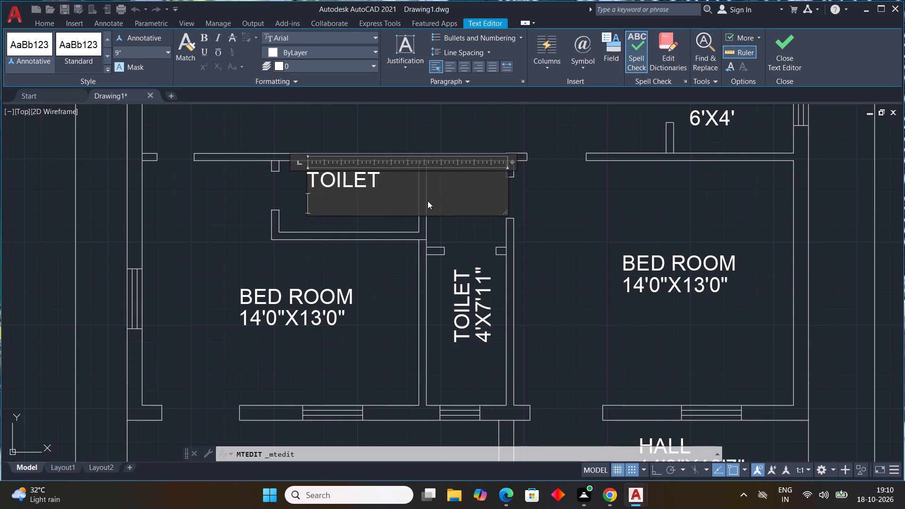
pyautogui.press('2')
pyautogui.press("'")
pyautogui.press('BackSpace')
pyautogui.press('BackSpace')
pyautogui.write('4\'0"')
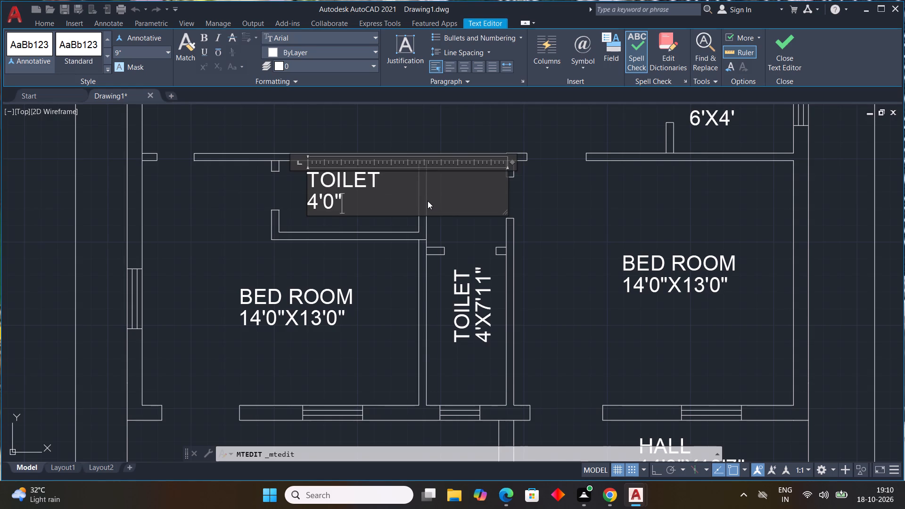
pyautogui.press('x')
pyautogui.write('7\'0"')
pyautogui.click(355, 318)
# Replace the HALL label in the strip below the 14'0"X13'0" bedroom at the plan's lower edge with "4' WIDE BALCONY".
pyautogui.scroll(-3, 384, 342)
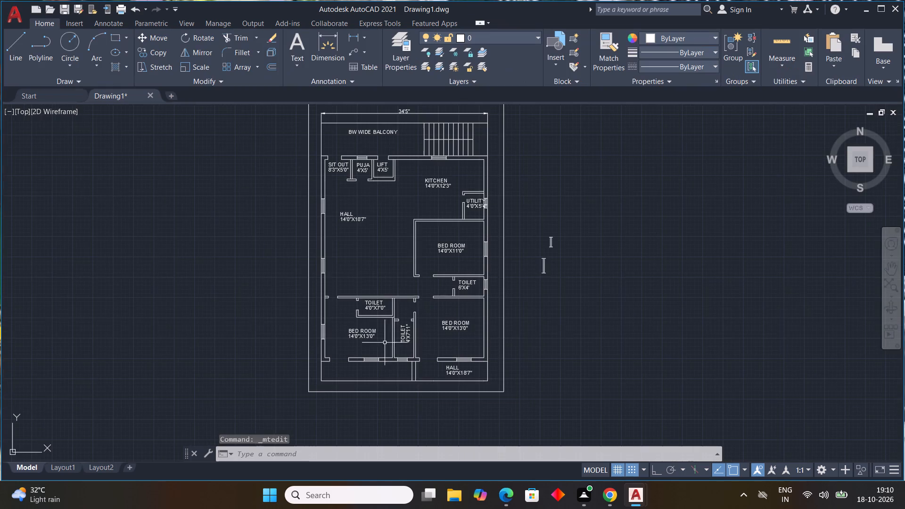
pyautogui.moveTo(473, 378); pyautogui.dragTo(383, 305, button='middle')
pyautogui.scroll(3, 382, 307)
pyautogui.doubleClick(357, 287)
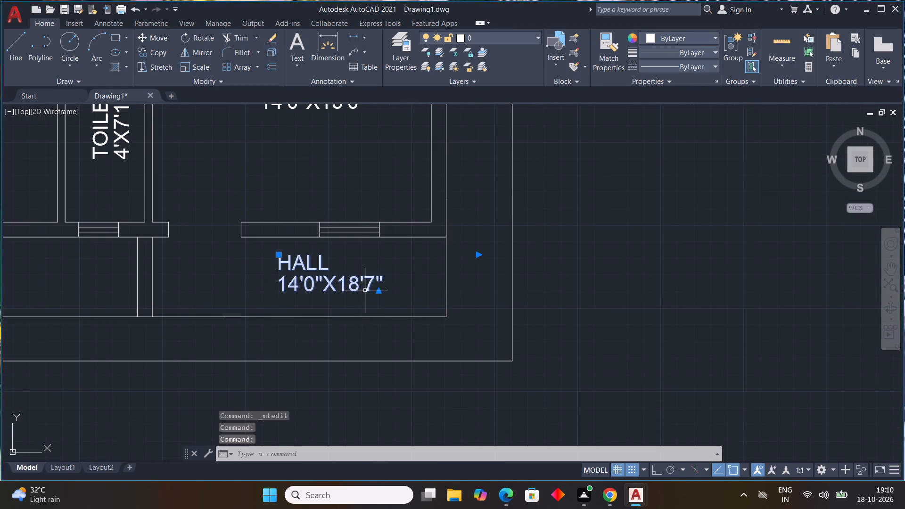
pyautogui.doubleClick(367, 291)
pyautogui.click(392, 287)
pyautogui.press('BackSpace')
pyautogui.press('BackSpace')
pyautogui.press('BackSpace')
pyautogui.press('BackSpace')
pyautogui.press('BackSpace')
pyautogui.press('BackSpace')
pyautogui.press('BackSpace')
pyautogui.press('BackSpace')
pyautogui.press('BackSpace')
pyautogui.press('BackSpace')
pyautogui.press('BackSpace')
pyautogui.press('BackSpace')
pyautogui.press('BackSpace')
pyautogui.press('BackSpace')
pyautogui.press('BackSpace')
pyautogui.press('BackSpace')
pyautogui.press('BackSpace')
pyautogui.press('BackSpace')
pyautogui.press('BackSpace')
pyautogui.press('BackSpace')
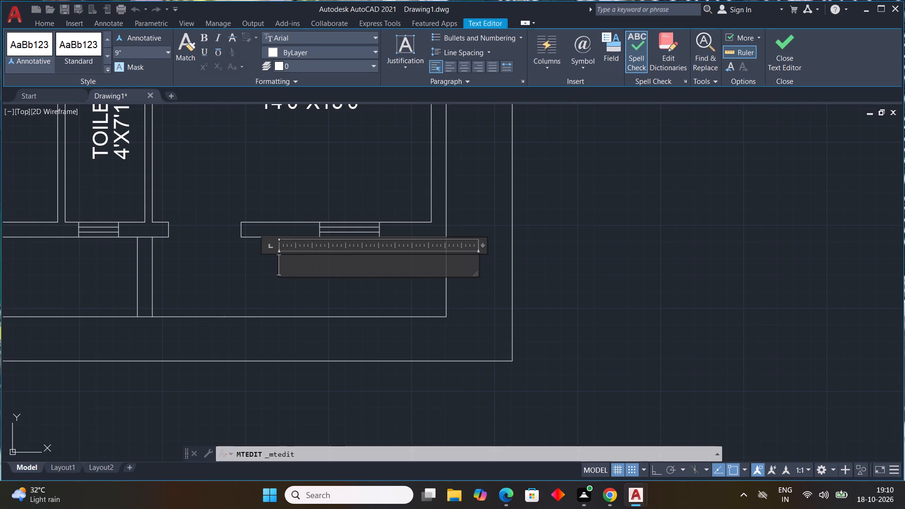
pyautogui.write("4' WIDE")
pyautogui.press('space')
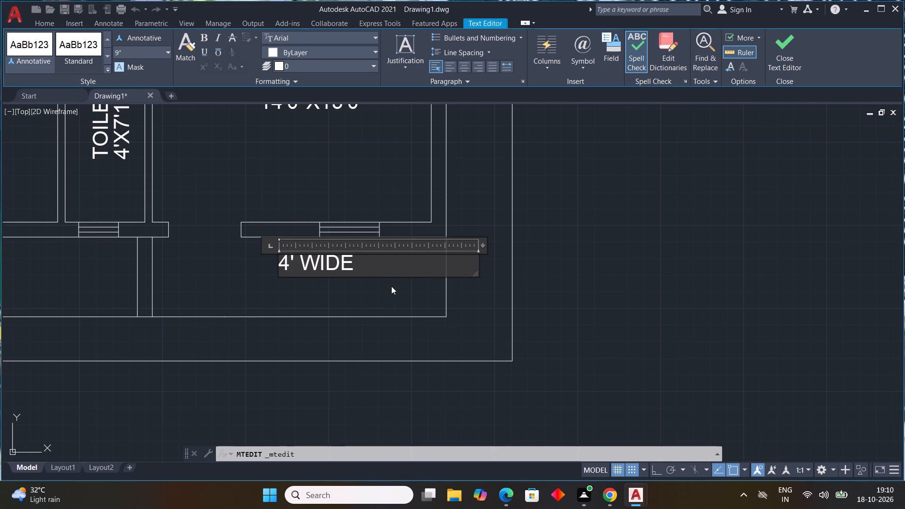
pyautogui.write('BAL')
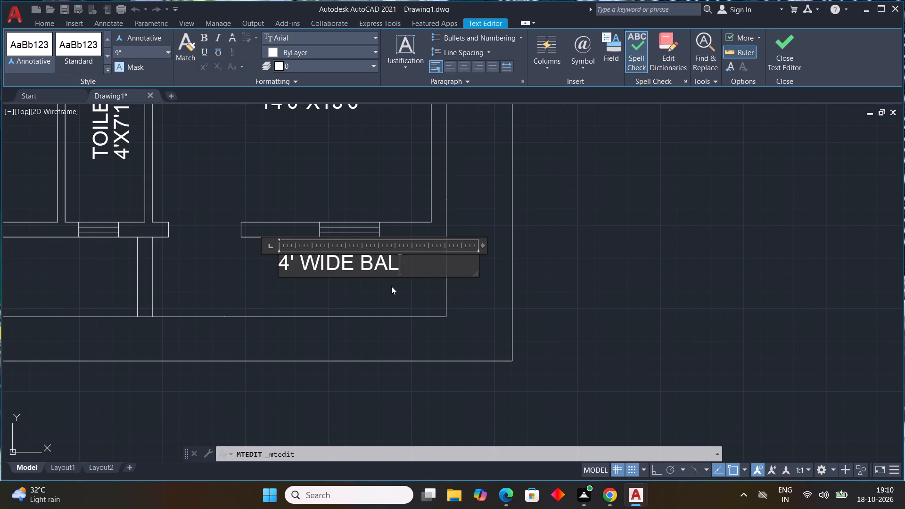
pyautogui.write('CONY')
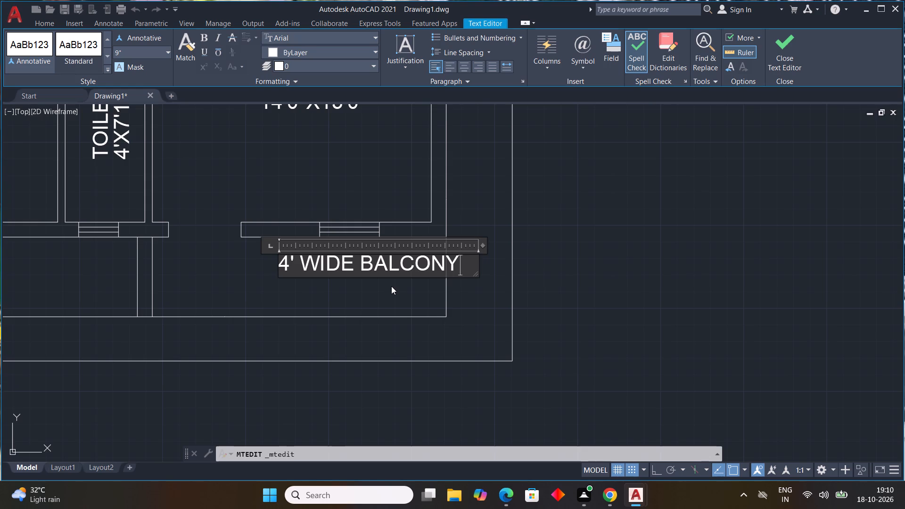
pyautogui.click(346, 305)
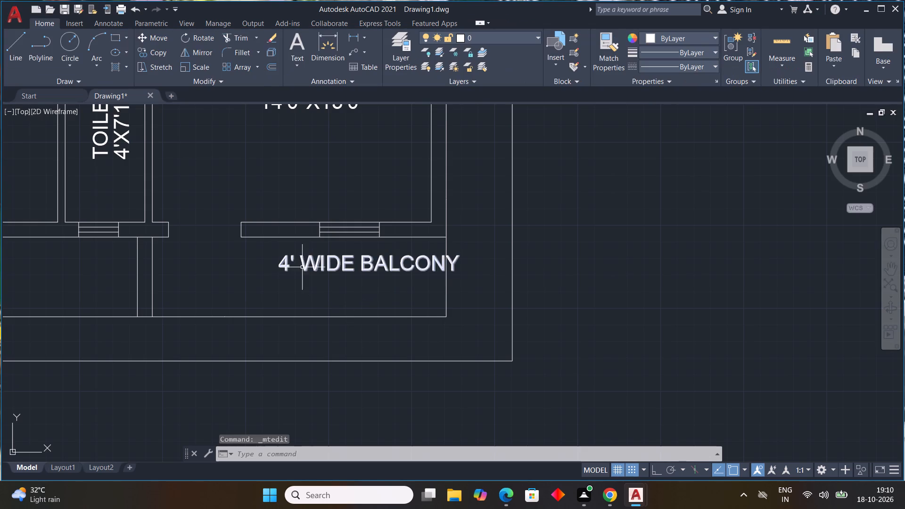
# Shift the 4' WIDE BALCONY label about 3'-4" left so it sits fully inside the balcony strip below the bedroom.
pyautogui.click(300, 266)
pyautogui.click(277, 266)
pyautogui.click(279, 256)
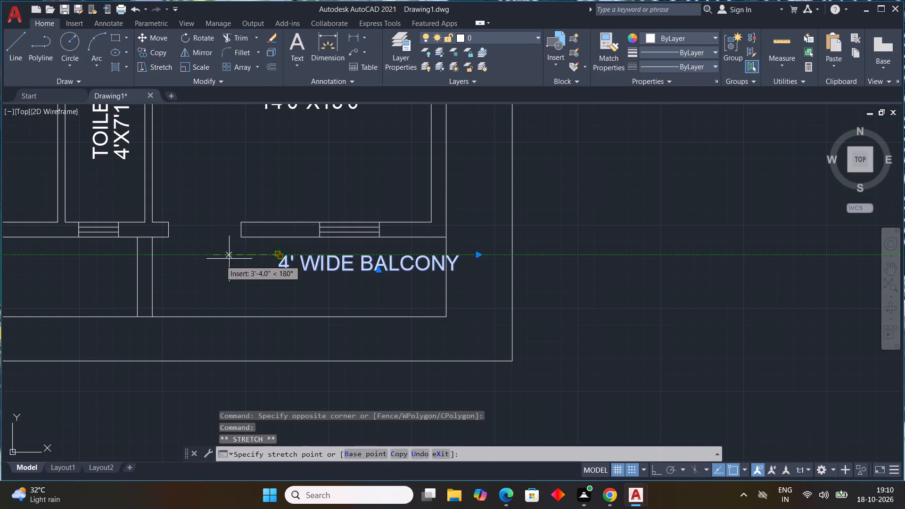
pyautogui.click(226, 263)
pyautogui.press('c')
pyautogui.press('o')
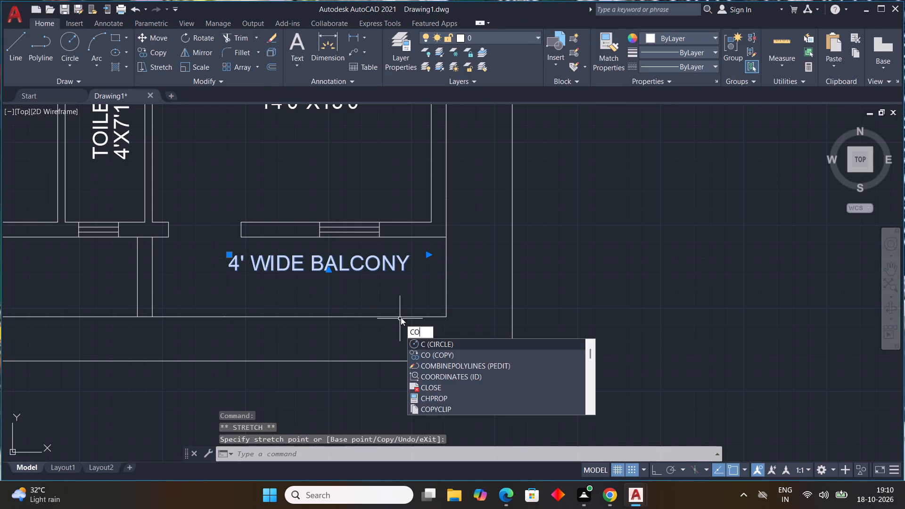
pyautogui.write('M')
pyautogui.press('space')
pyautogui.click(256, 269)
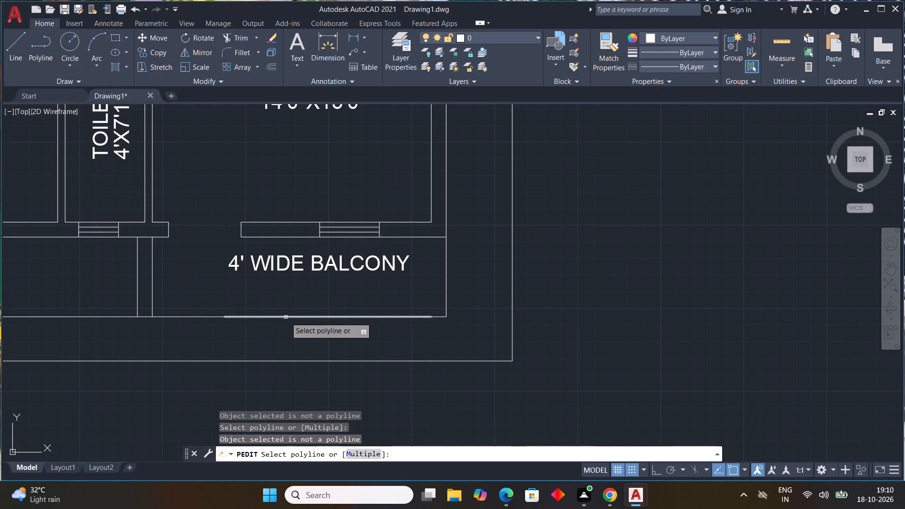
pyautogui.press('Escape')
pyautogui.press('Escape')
# Copy the 4' WIDE BALCONY label into the balcony strip below the lower-left 14'0"X13'0" bedroom.
pyautogui.click(332, 269)
pyautogui.click(341, 268)
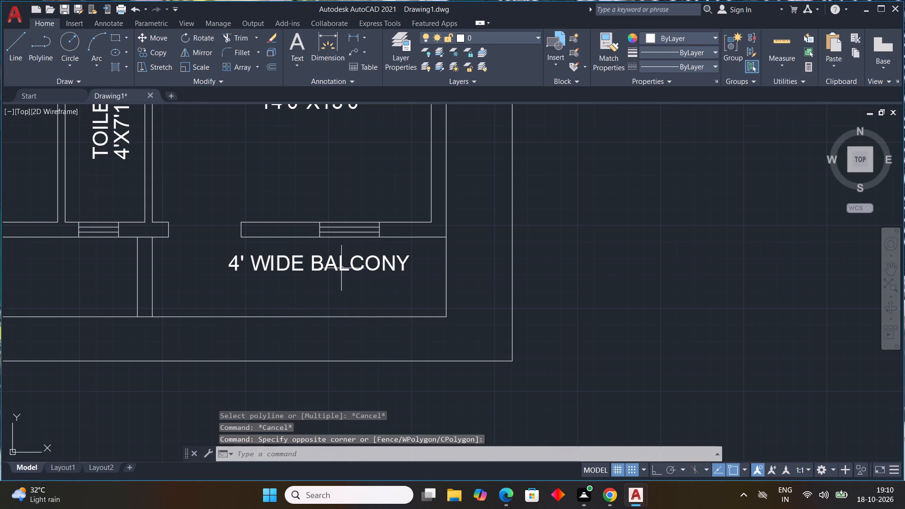
pyautogui.click(348, 269)
pyautogui.write('CO')
pyautogui.press('space')
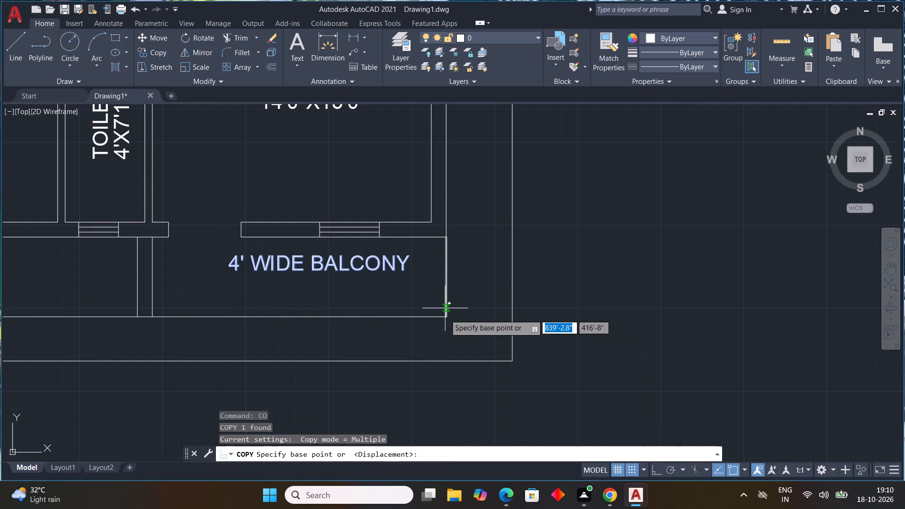
pyautogui.moveTo(234, 270); pyautogui.dragTo(230, 272)
pyautogui.moveTo(116, 300); pyautogui.dragTo(117, 300, button='middle')
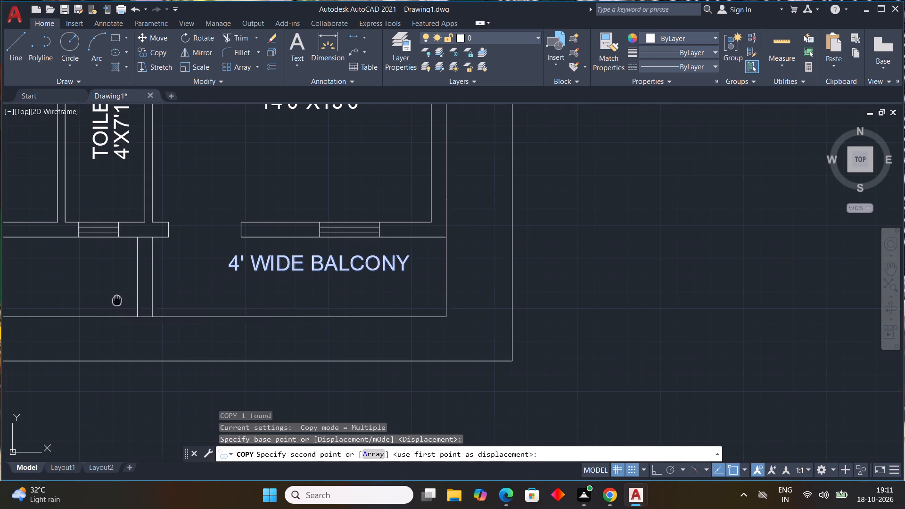
pyautogui.moveTo(117, 300); pyautogui.dragTo(380, 314, button='middle')
pyautogui.click(151, 292)
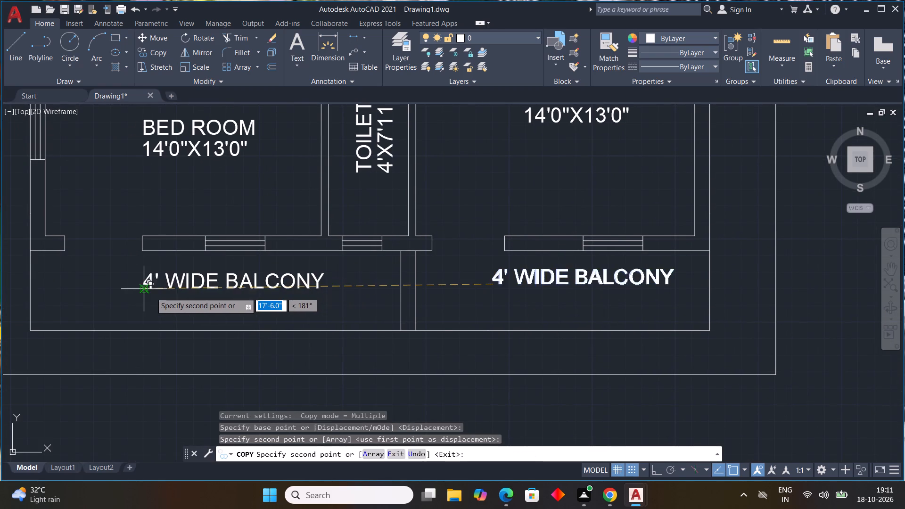
pyautogui.press('Escape')
# Delete the leftover stray pieces lying outside the plot to the right of the plan.
pyautogui.scroll(-4, 410, 363)
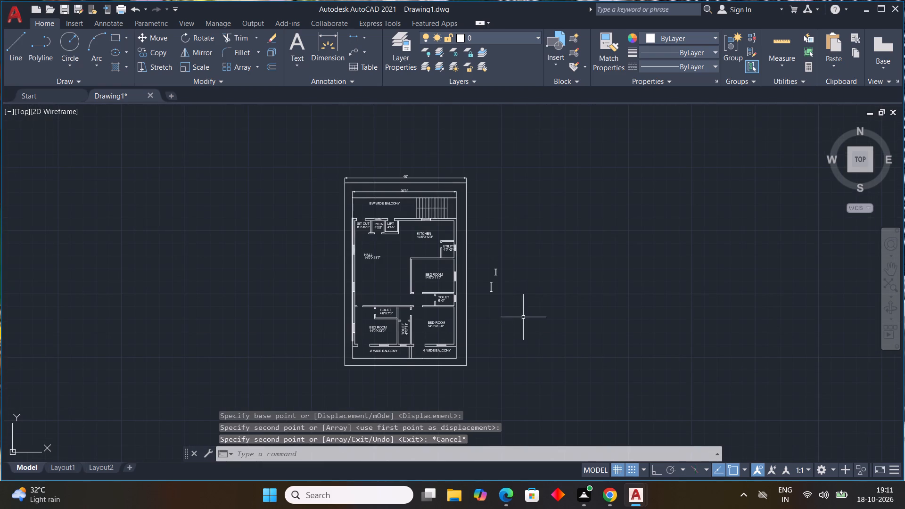
pyautogui.scroll(1, 510, 274)
pyautogui.moveTo(518, 254); pyautogui.dragTo(514, 263)
pyautogui.click(469, 317)
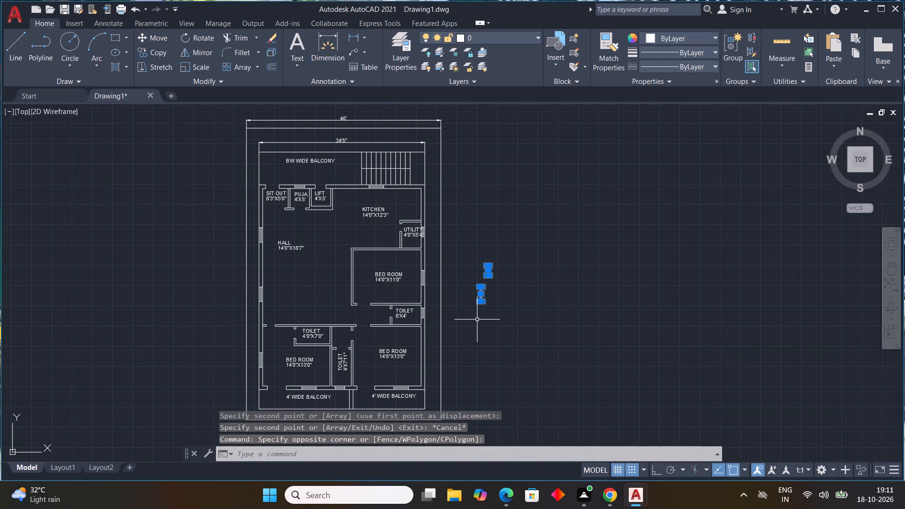
pyautogui.press('Delete')
# Add the multiline text "MD" in the wall opening above the SIT OUT label.
pyautogui.scroll(-2, 477, 320)
pyautogui.moveTo(477, 320); pyautogui.dragTo(466, 283, button='middle')
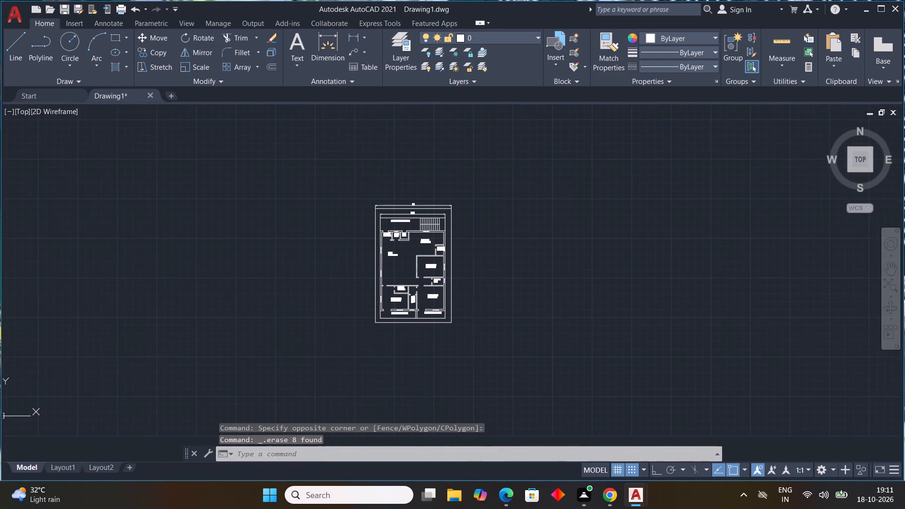
pyautogui.scroll(3, 463, 280)
pyautogui.moveTo(465, 281); pyautogui.dragTo(514, 307, button='middle')
pyautogui.moveTo(301, 241); pyautogui.dragTo(392, 368, button='middle')
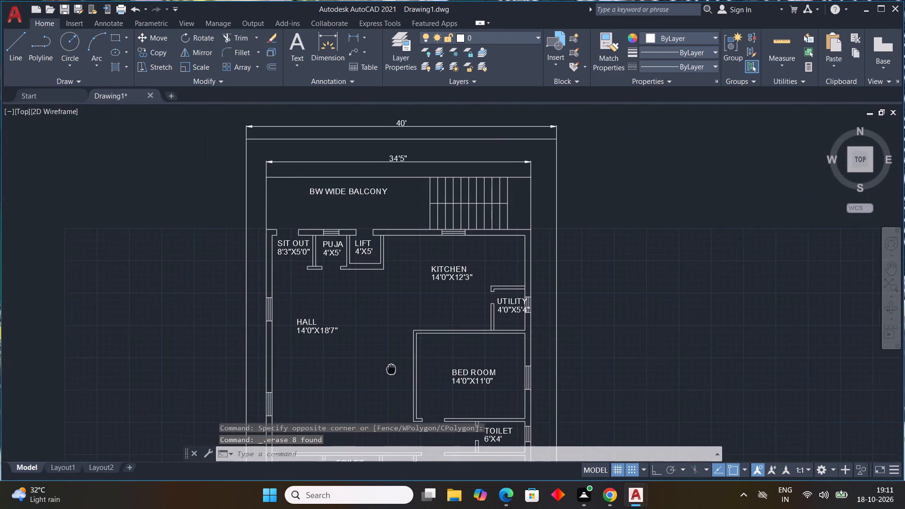
pyautogui.moveTo(392, 368); pyautogui.dragTo(392, 360, button='middle')
pyautogui.click(298, 42)
pyautogui.moveTo(322, 178); pyautogui.dragTo(335, 161, button='middle')
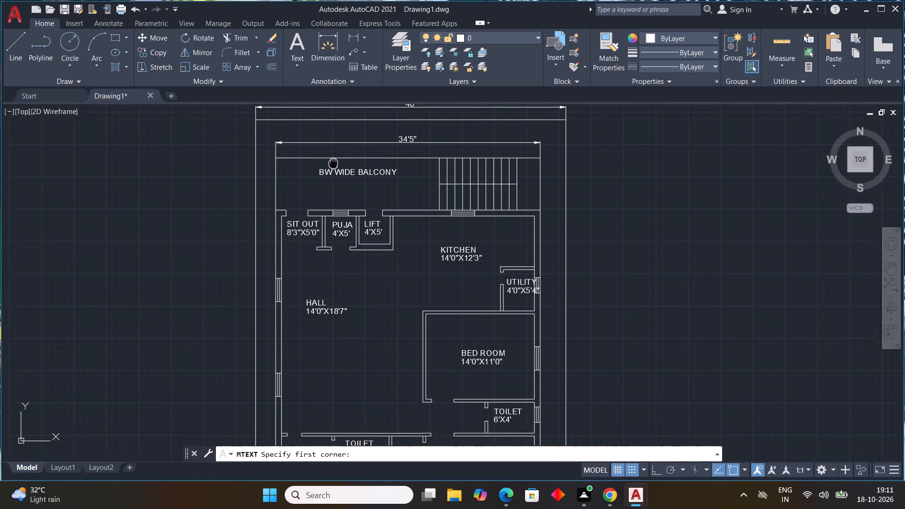
pyautogui.moveTo(335, 161); pyautogui.dragTo(335, 160, button='middle')
pyautogui.middleClick(335, 160)
pyautogui.scroll(3, 306, 193)
pyautogui.moveTo(294, 207); pyautogui.dragTo(291, 168, button='middle')
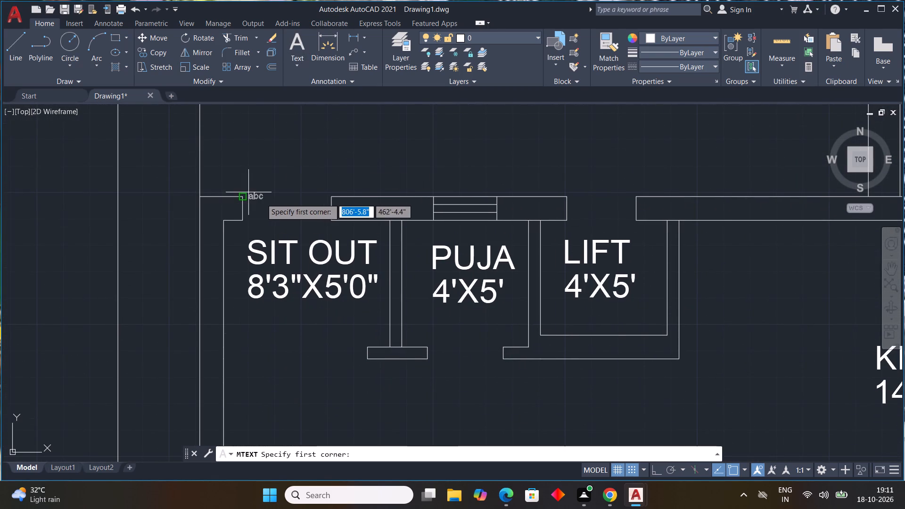
pyautogui.scroll(4, 261, 194)
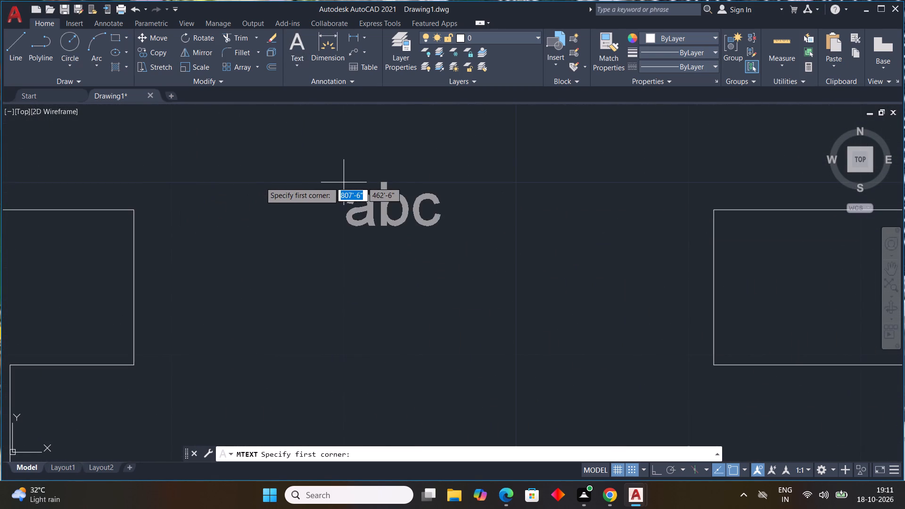
pyautogui.moveTo(255, 181); pyautogui.dragTo(258, 186)
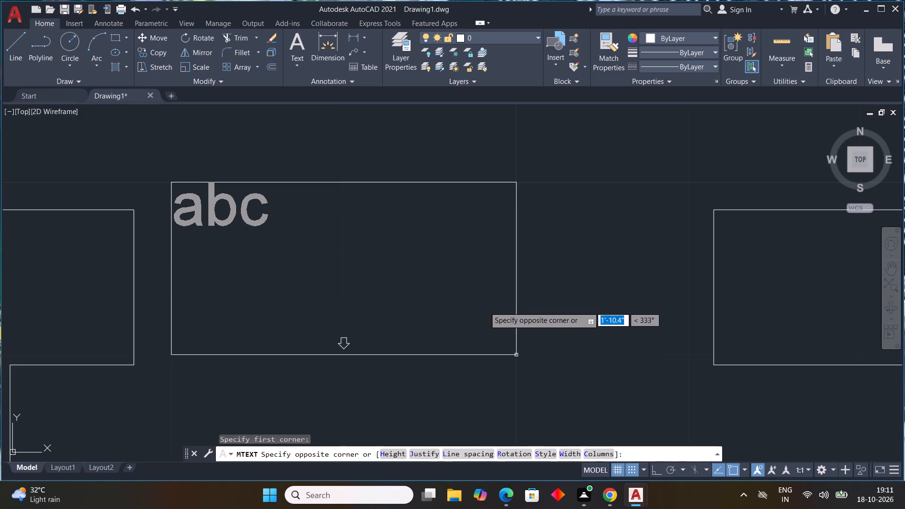
pyautogui.click(504, 312)
pyautogui.press('m')
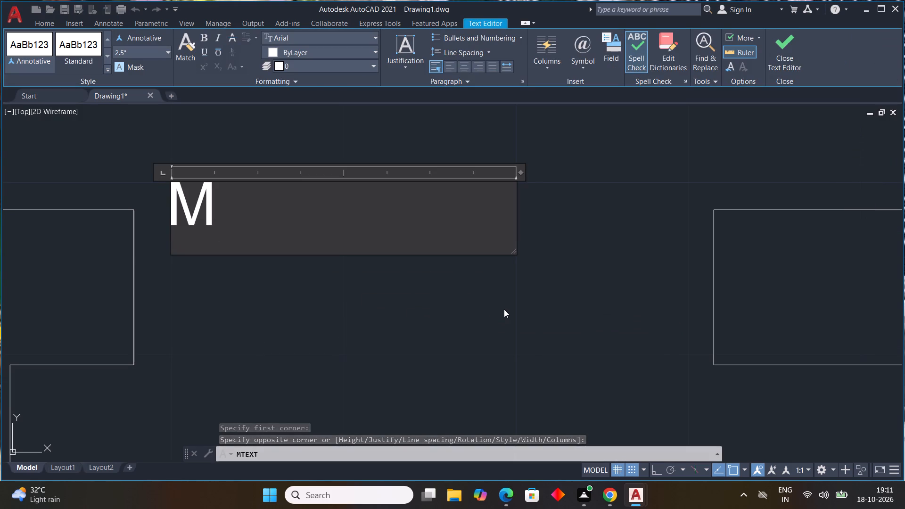
pyautogui.press('d')
pyautogui.click(499, 310)
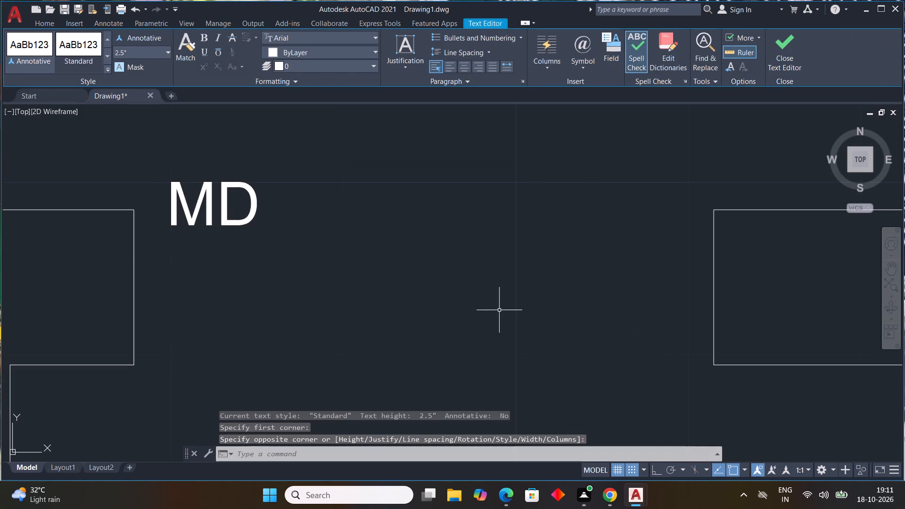
# Set the MD label's text height to 9".
pyautogui.click(241, 222)
pyautogui.click(246, 224)
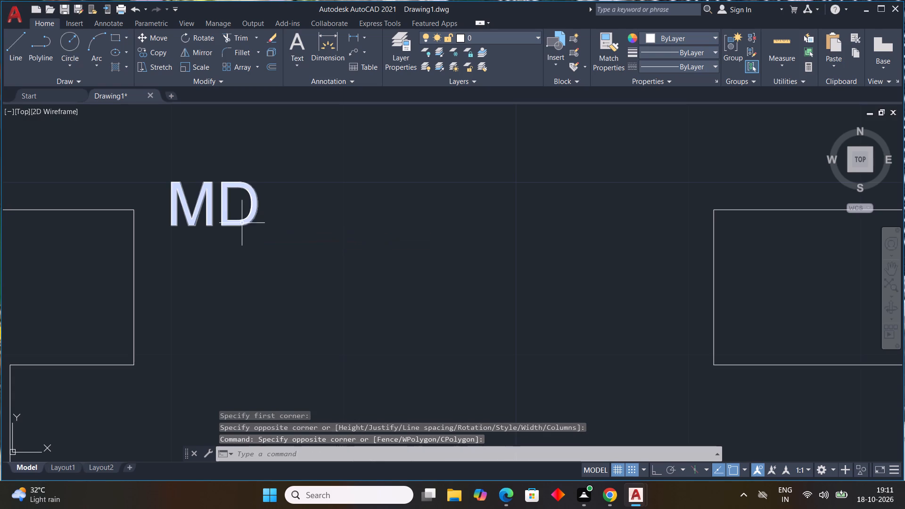
pyautogui.click(239, 221)
pyautogui.rightClick(233, 193)
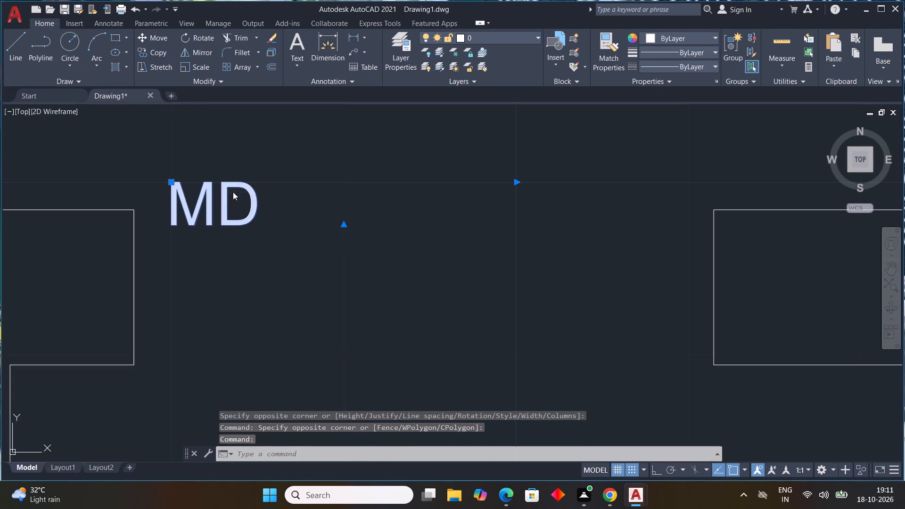
pyautogui.click(297, 460)
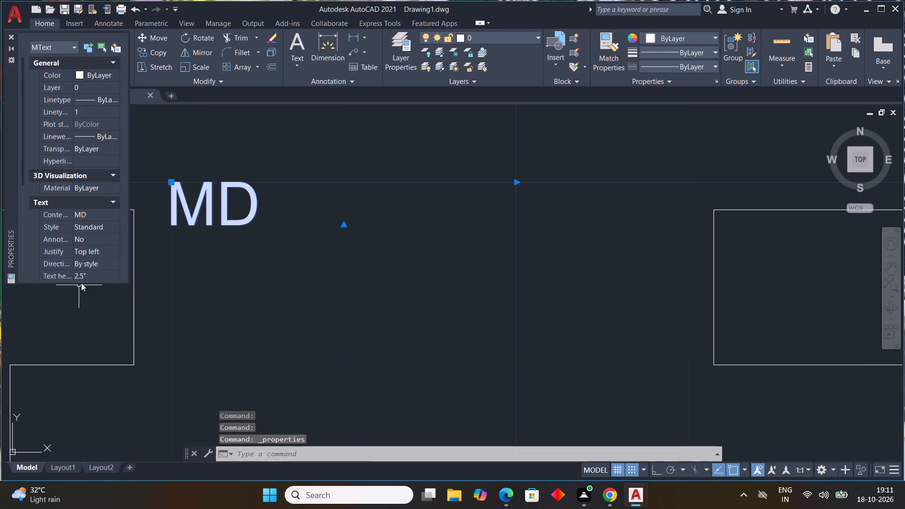
pyautogui.scroll(-1, 84, 276)
pyautogui.click(94, 228)
pyautogui.moveTo(98, 227); pyautogui.dragTo(0, 189)
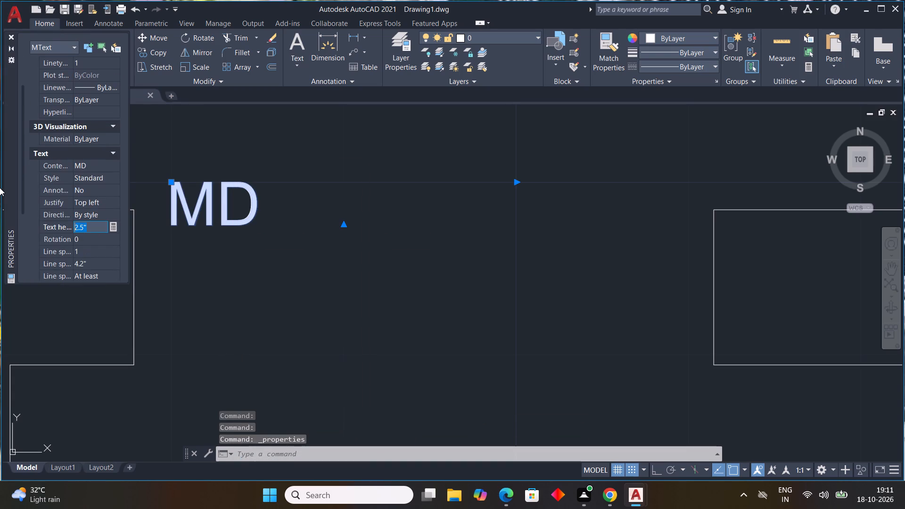
pyautogui.write('9"')
pyautogui.press('Return')
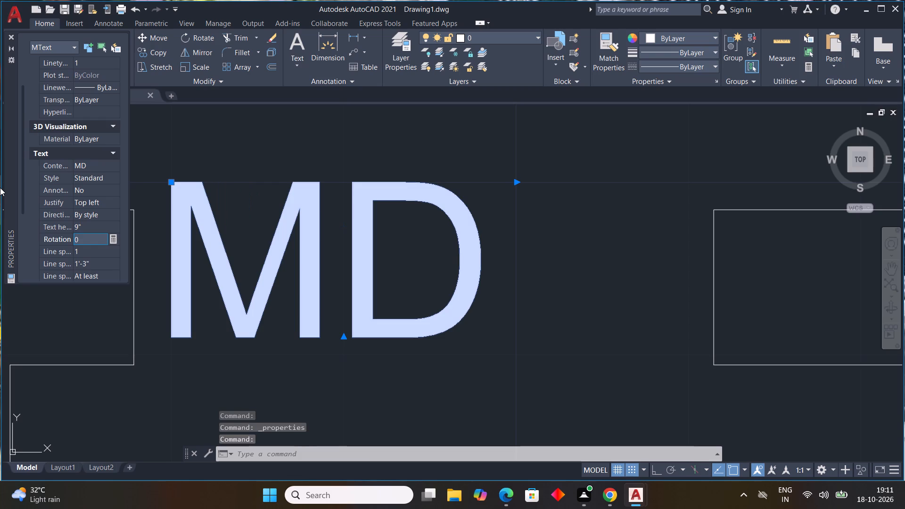
pyautogui.press('Escape')
pyautogui.press('Escape')
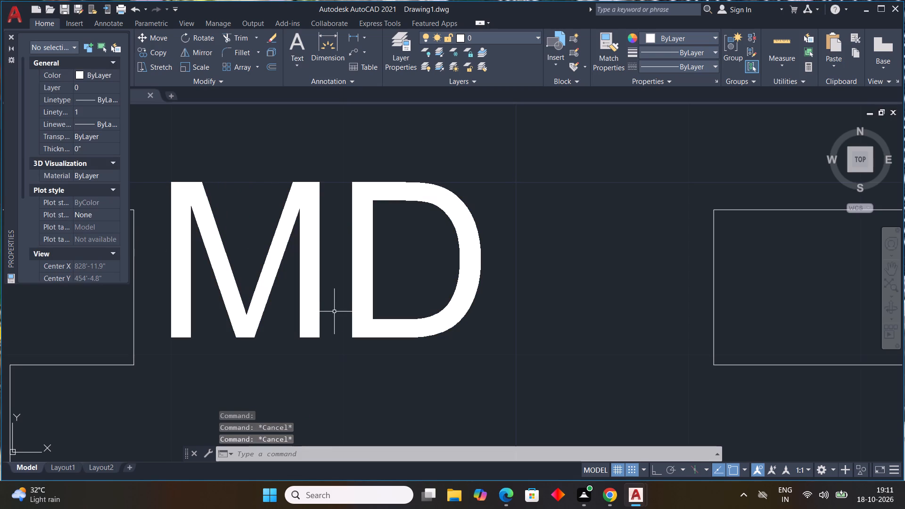
# Copy the MD label into the door openings of the lower-right 14'0"X13'0" bedroom and the 14'0"X11'0" bedroom above it.
pyautogui.scroll(-5, 334, 320)
pyautogui.scroll(2, 337, 322)
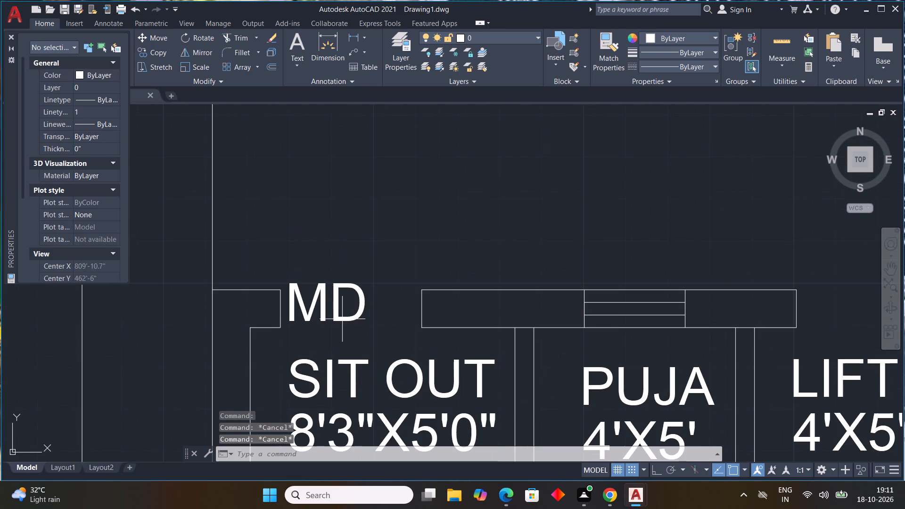
pyautogui.click(343, 318)
pyautogui.press('c')
pyautogui.press('o')
pyautogui.press('space')
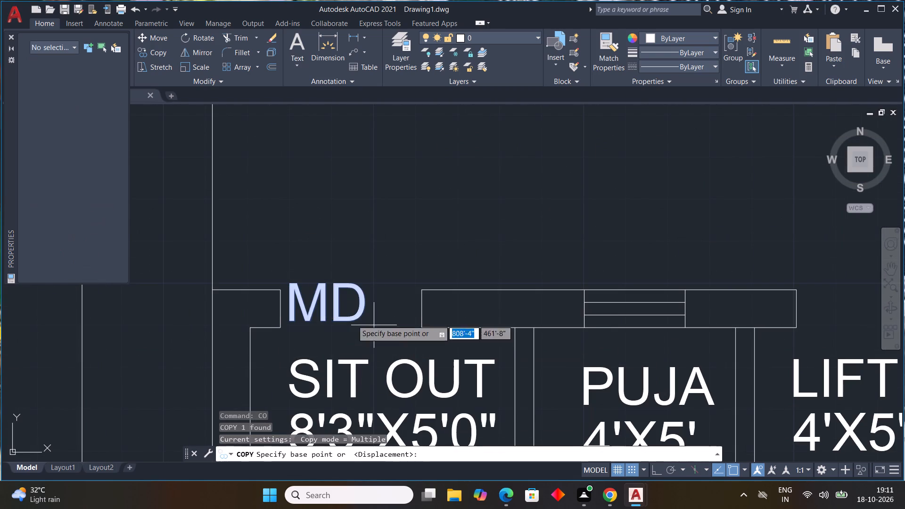
pyautogui.click(316, 307)
pyautogui.scroll(-2, 451, 314)
pyautogui.moveTo(317, 282); pyautogui.dragTo(117, 246, button='middle')
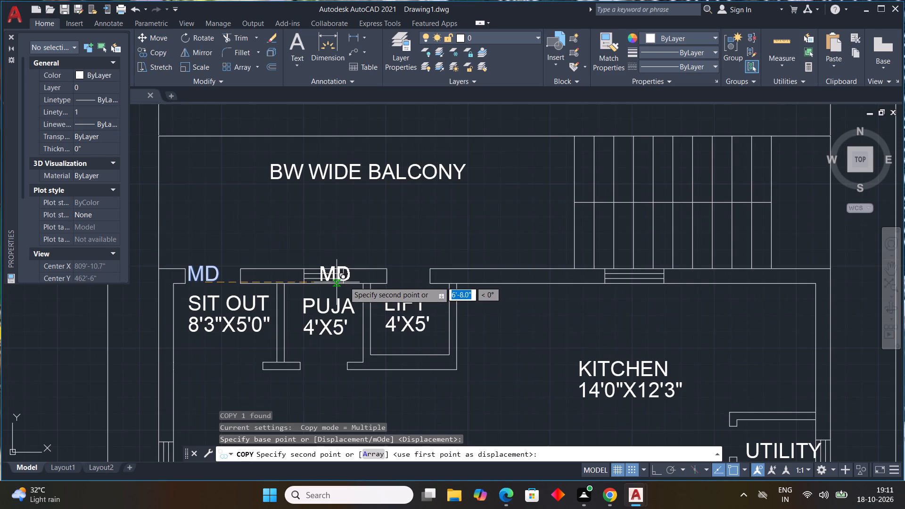
pyautogui.scroll(2, 429, 289)
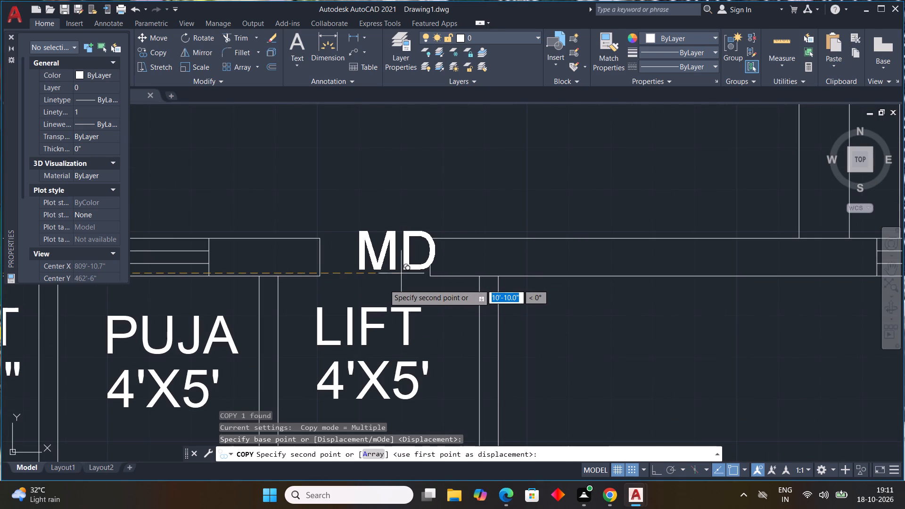
pyautogui.scroll(-3, 387, 285)
pyautogui.moveTo(421, 316); pyautogui.dragTo(378, 140, button='middle')
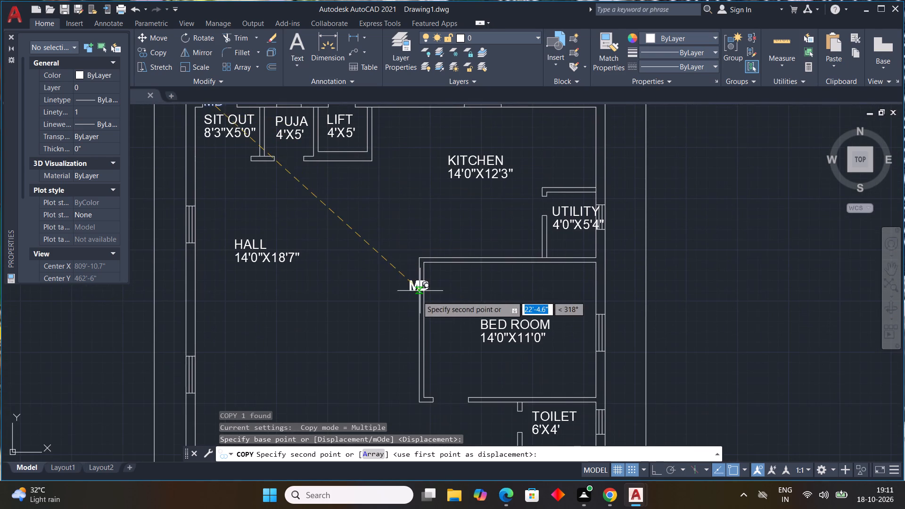
pyautogui.moveTo(414, 293); pyautogui.dragTo(366, 126, button='middle')
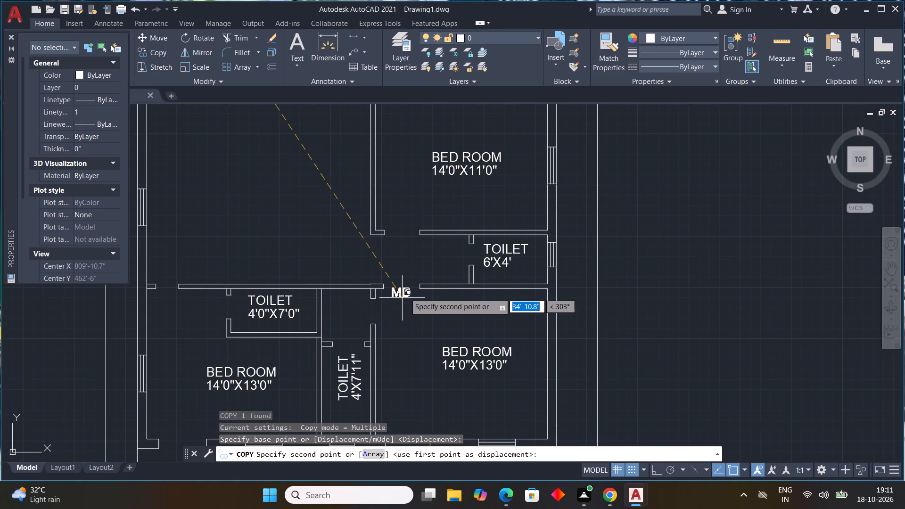
pyautogui.scroll(4, 405, 292)
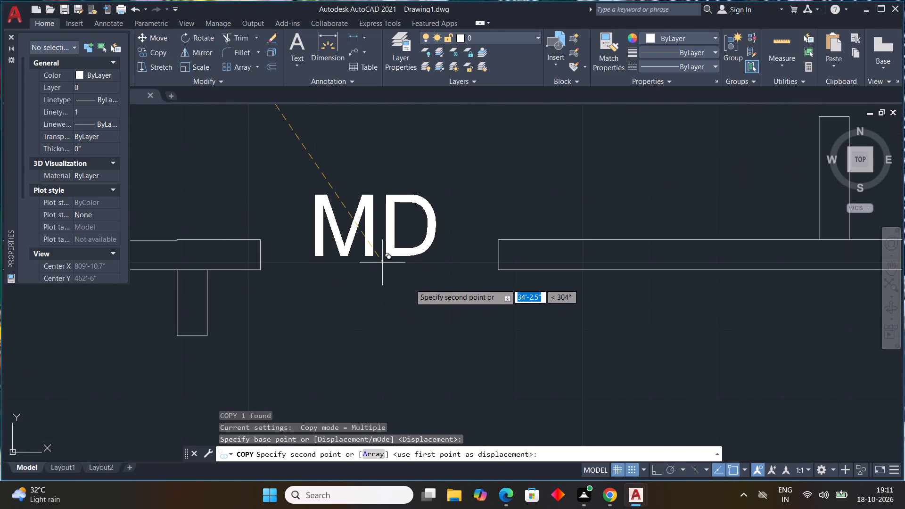
pyautogui.click(411, 286)
pyautogui.scroll(-4, 437, 331)
pyautogui.scroll(2, 429, 269)
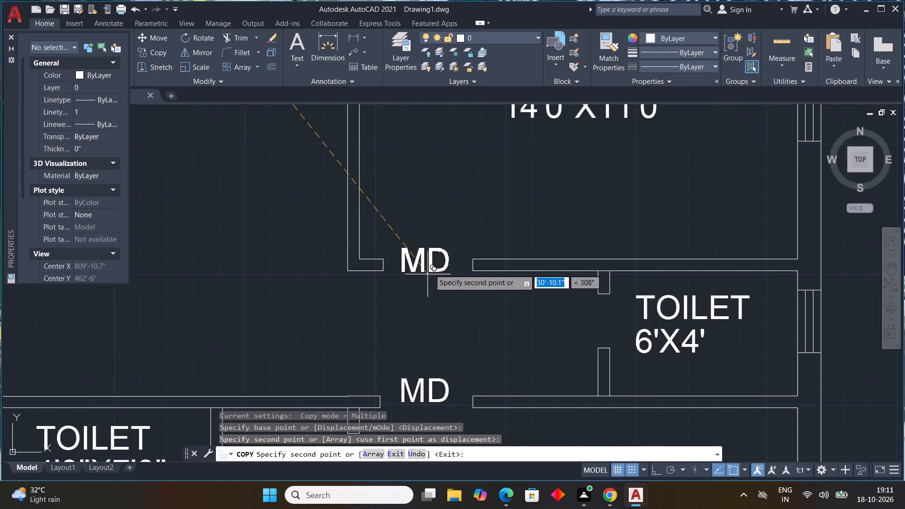
pyautogui.click(429, 269)
# Copy the MD label into the door openings of the lower-left 14'0"X13'0" bedroom and its 4'0"X7'0" toilet.
pyautogui.scroll(-3, 484, 313)
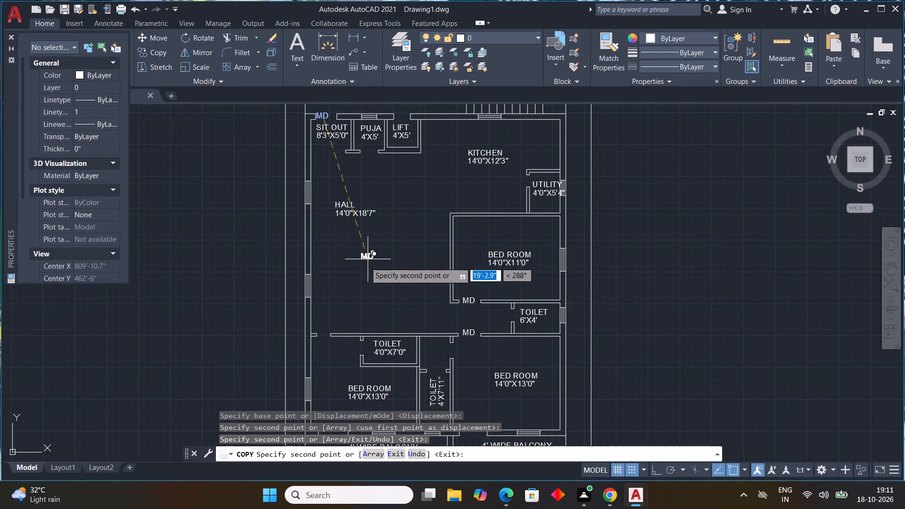
pyautogui.moveTo(365, 262); pyautogui.dragTo(377, 255, button='middle')
pyautogui.scroll(3, 326, 330)
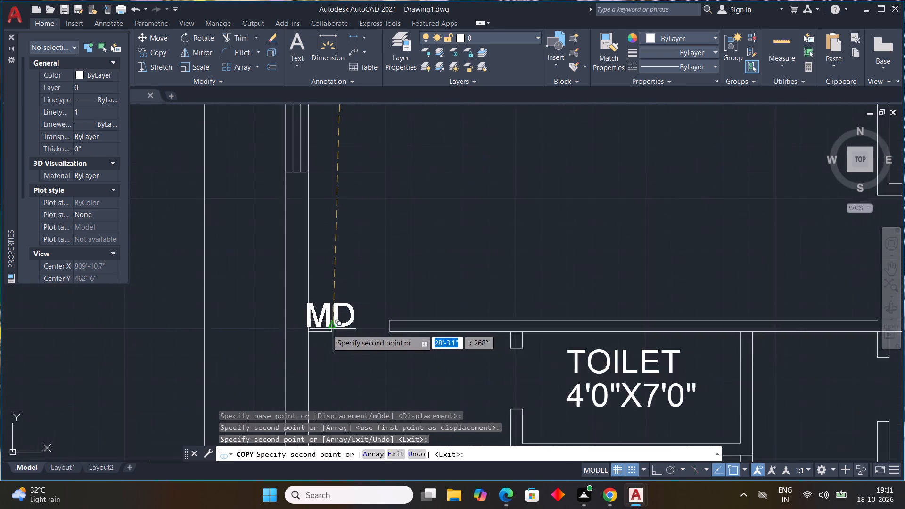
pyautogui.scroll(1, 327, 329)
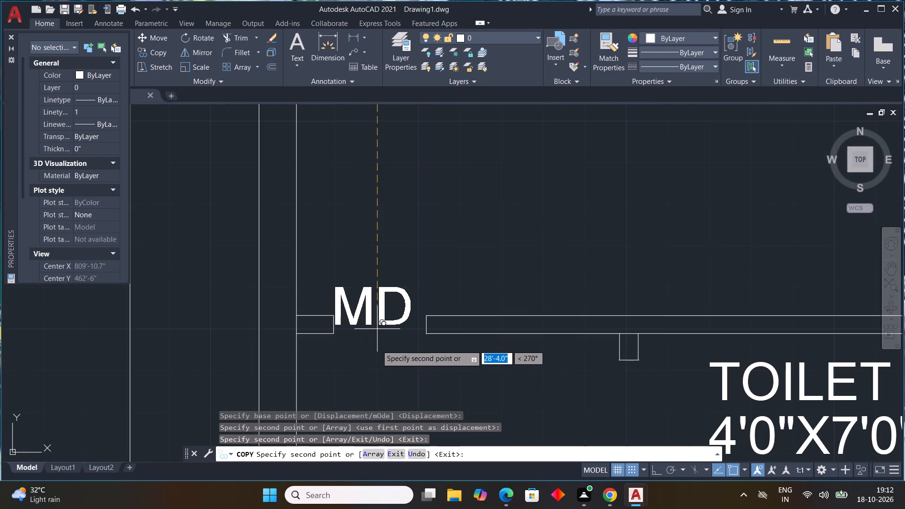
pyautogui.scroll(3, 395, 343)
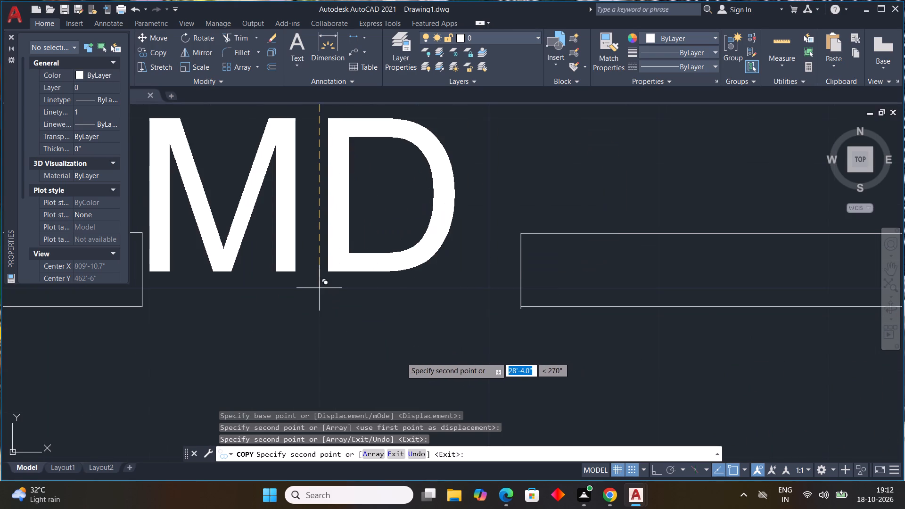
pyautogui.press('F8')
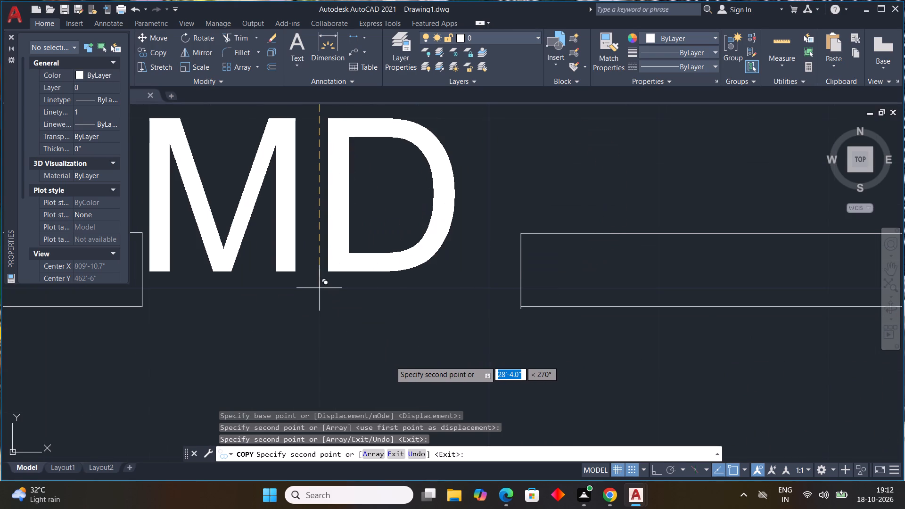
pyautogui.scroll(-3, 407, 361)
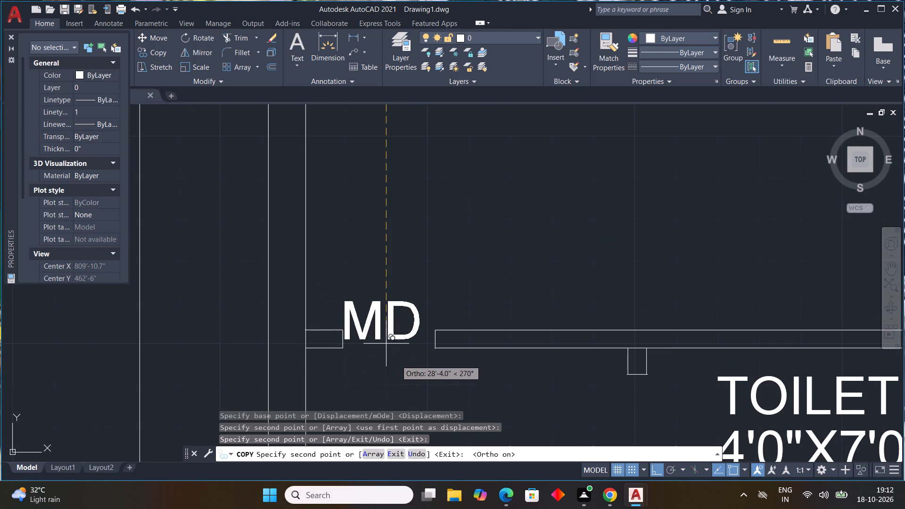
pyautogui.press('F8')
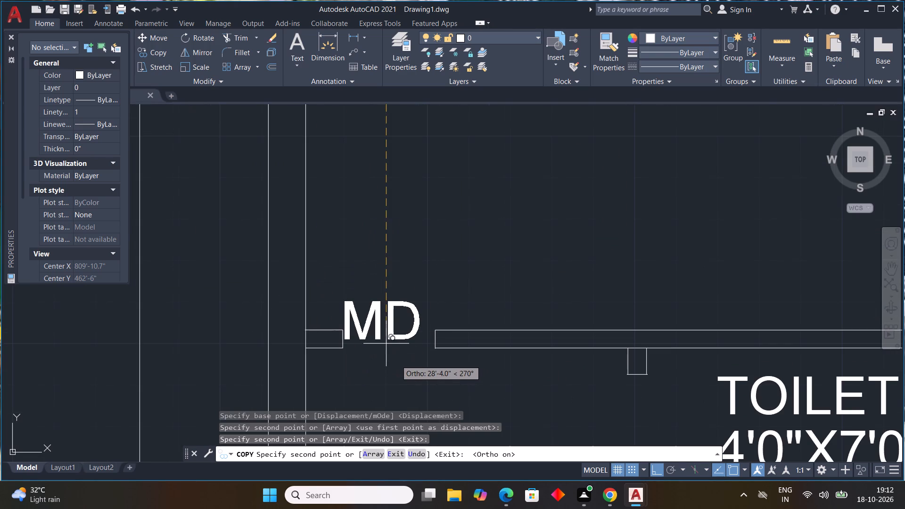
pyautogui.click(404, 361)
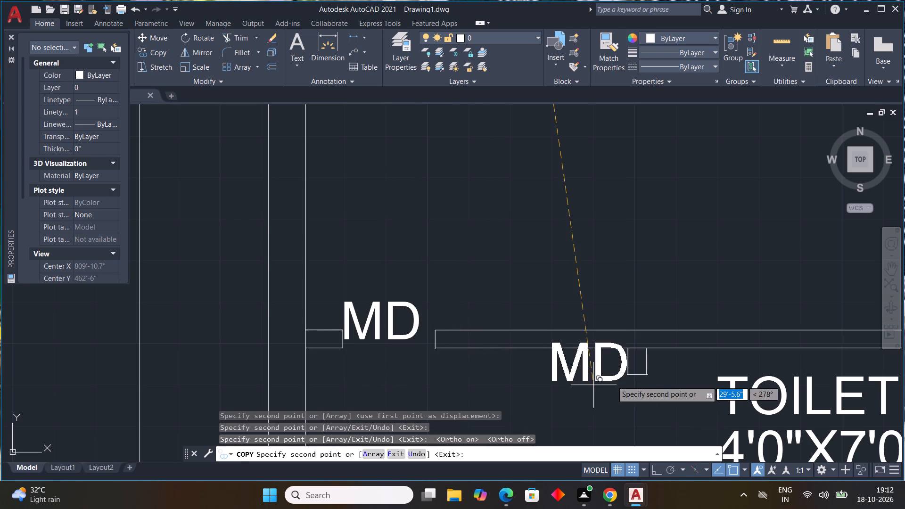
pyautogui.scroll(-1, 674, 378)
pyautogui.moveTo(650, 357); pyautogui.dragTo(581, 274, button='middle')
pyautogui.middleClick(579, 273)
pyautogui.click(581, 334)
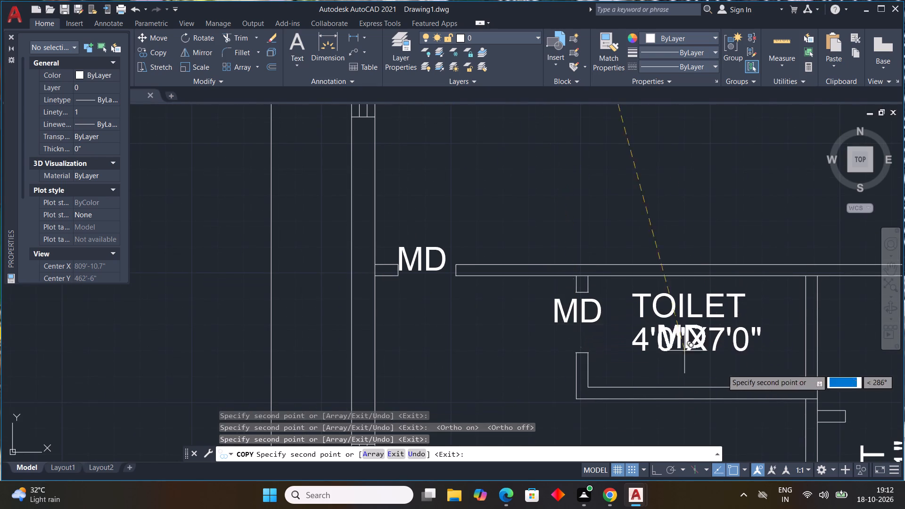
pyautogui.press('Escape')
pyautogui.press('Escape')
# Change the door label at the 4'0"X7'0" toilet opening to D2.
pyautogui.scroll(-2, 677, 336)
pyautogui.moveTo(674, 337); pyautogui.dragTo(467, 263, button='middle')
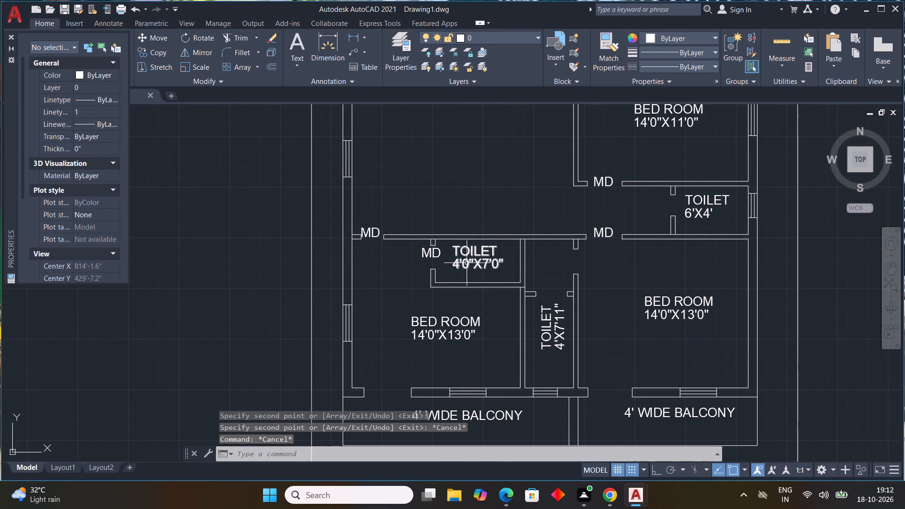
pyautogui.scroll(1, 411, 253)
pyautogui.doubleClick(448, 258)
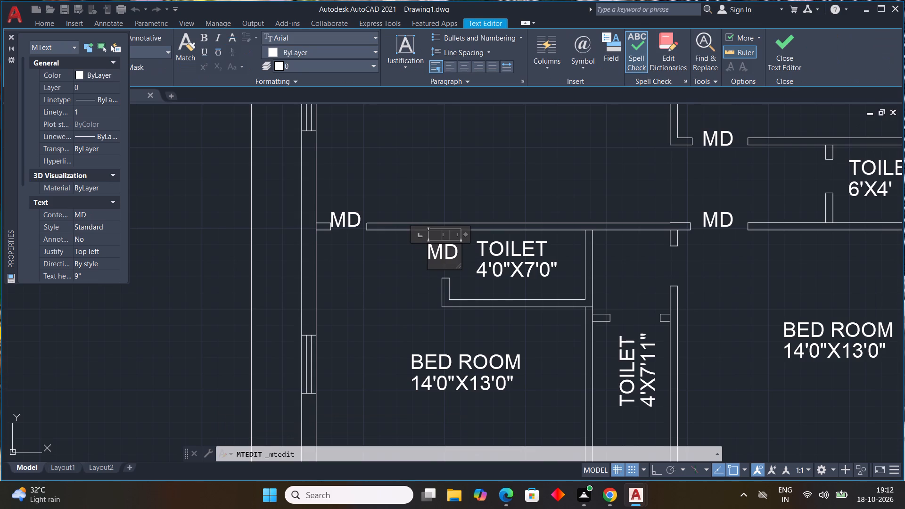
pyautogui.press('BackSpace')
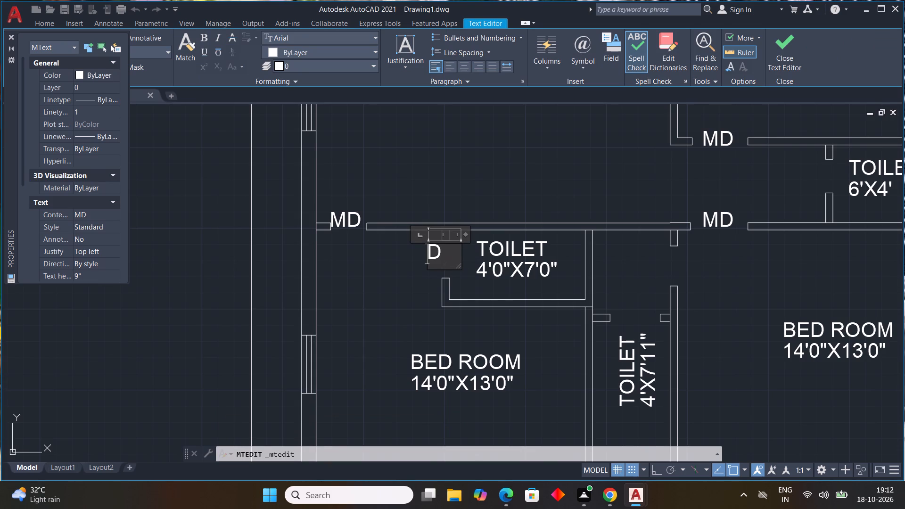
pyautogui.click(449, 254)
pyautogui.press('2')
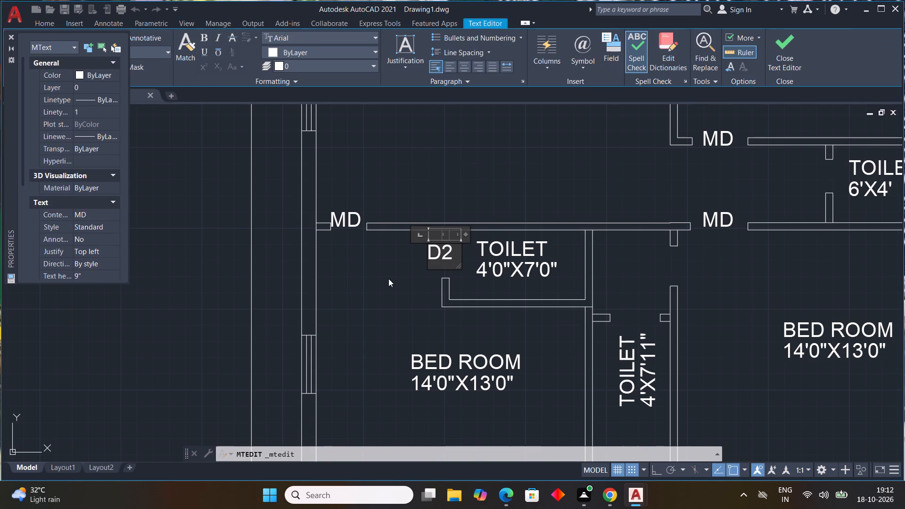
pyautogui.click(388, 279)
# Change the door label at the lower-left 14'0"X13'0" bedroom's hall opening to D1.
pyautogui.doubleClick(355, 218)
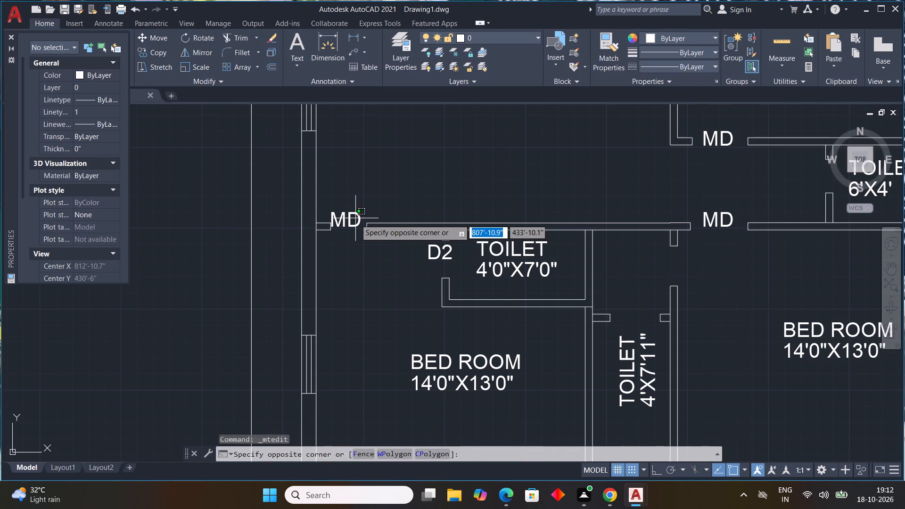
pyautogui.doubleClick(354, 229)
pyautogui.doubleClick(352, 227)
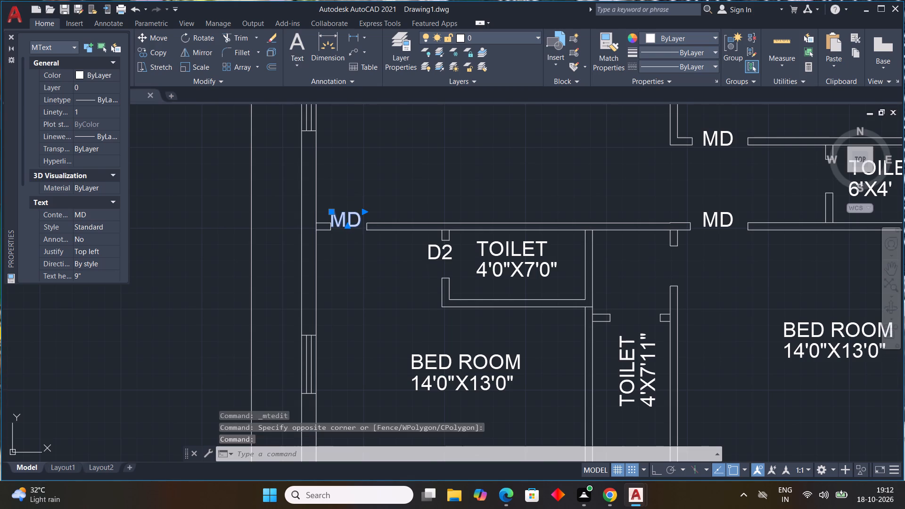
pyautogui.press('BackSpace')
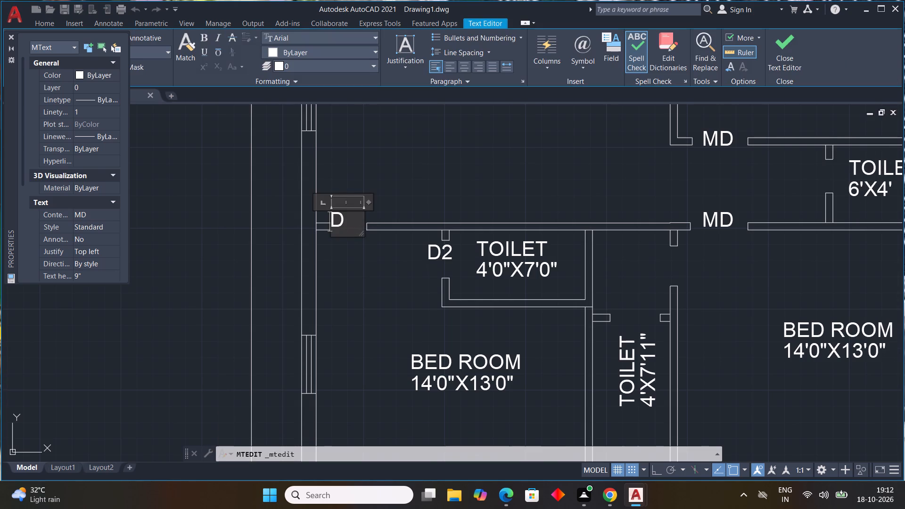
pyautogui.click(354, 224)
pyautogui.press('1')
pyautogui.click(348, 161)
# Copy the D2 label into the door openings of the 4'X7'11" toilet and the 6'X4' toilet.
pyautogui.moveTo(444, 248); pyautogui.dragTo(441, 270, button='middle')
pyautogui.scroll(-1, 444, 258)
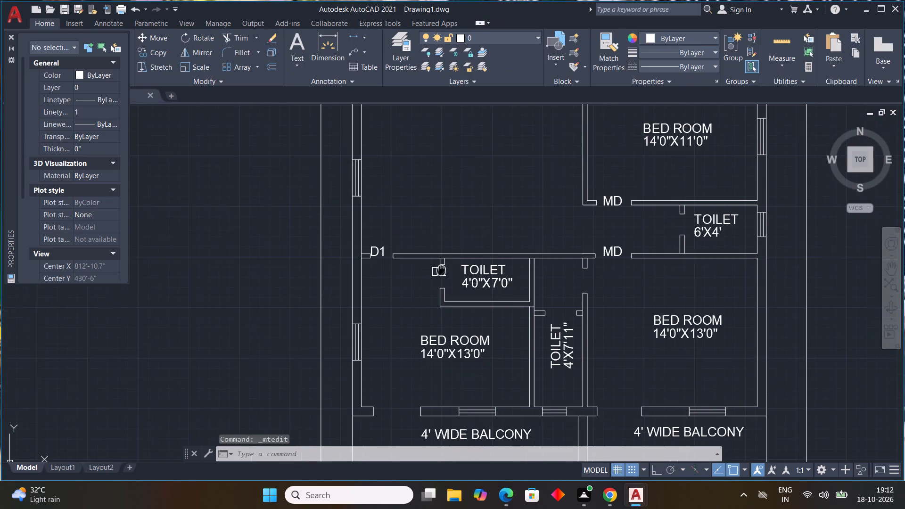
pyautogui.moveTo(441, 270); pyautogui.dragTo(393, 262, button='middle')
pyautogui.scroll(2, 402, 281)
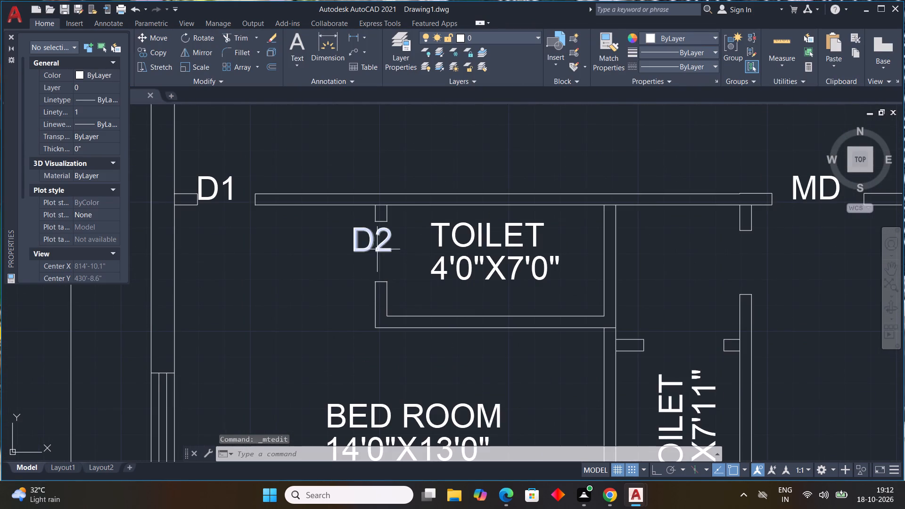
pyautogui.click(377, 248)
pyautogui.press('c')
pyautogui.press('o')
pyautogui.press('space')
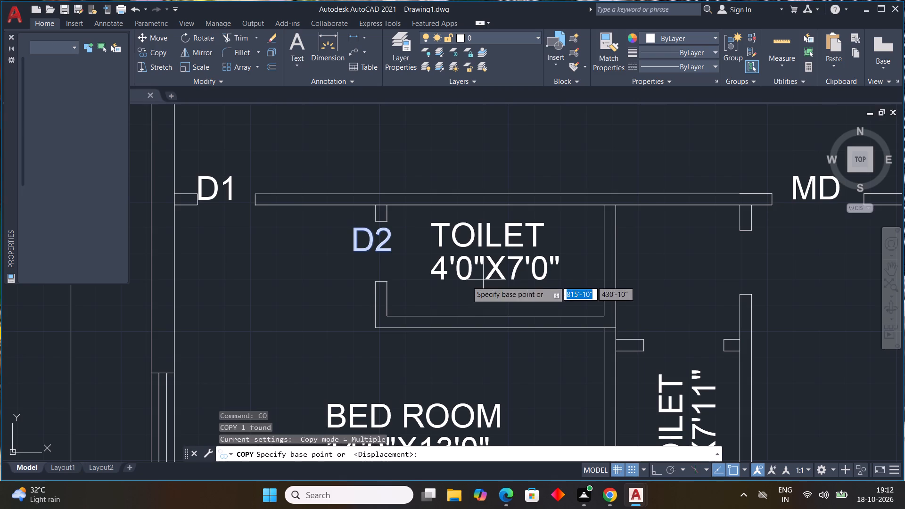
pyautogui.moveTo(361, 255); pyautogui.dragTo(376, 265)
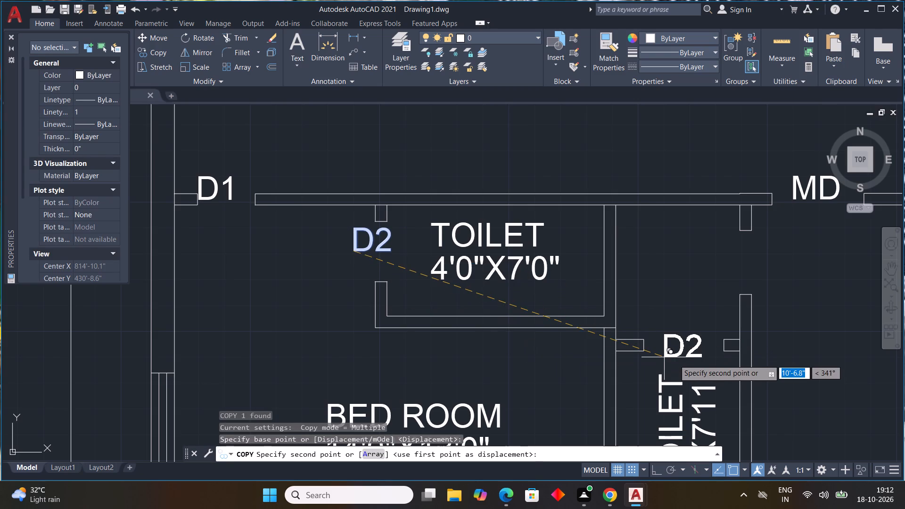
pyautogui.click(674, 360)
pyautogui.moveTo(719, 364); pyautogui.dragTo(552, 419, button='middle')
pyautogui.scroll(-2, 599, 356)
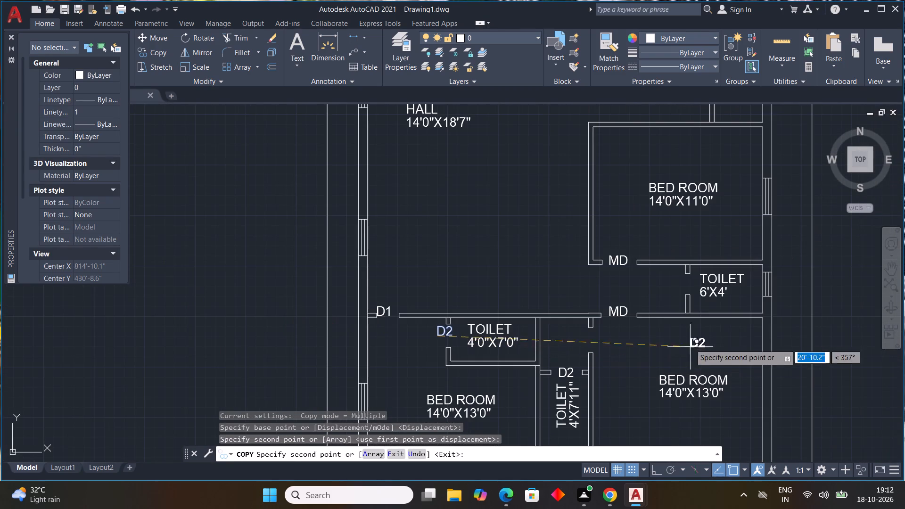
pyautogui.scroll(3, 685, 285)
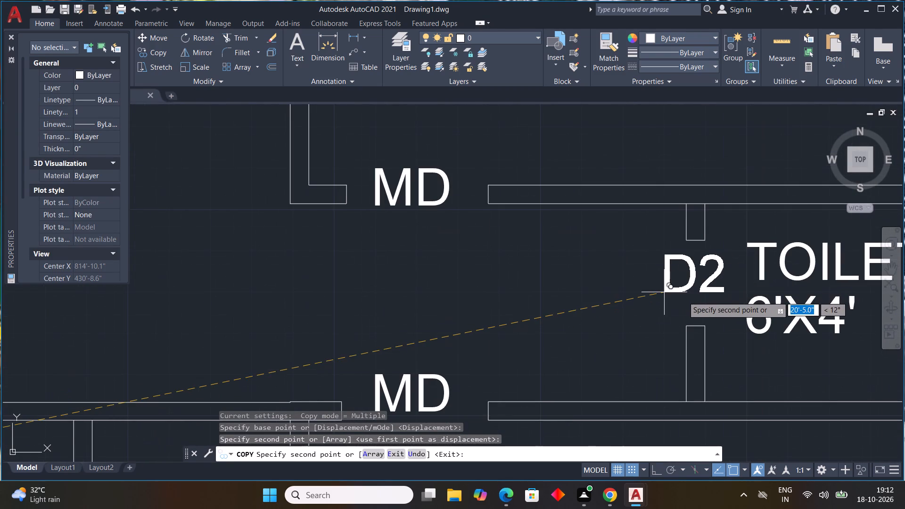
pyautogui.click(683, 296)
pyautogui.press('Escape')
# Change the door label at the top opening of the lower-right 14'0"X13'0" bedroom to D1.
pyautogui.scroll(-3, 614, 306)
pyautogui.moveTo(610, 307); pyautogui.dragTo(591, 254, button='middle')
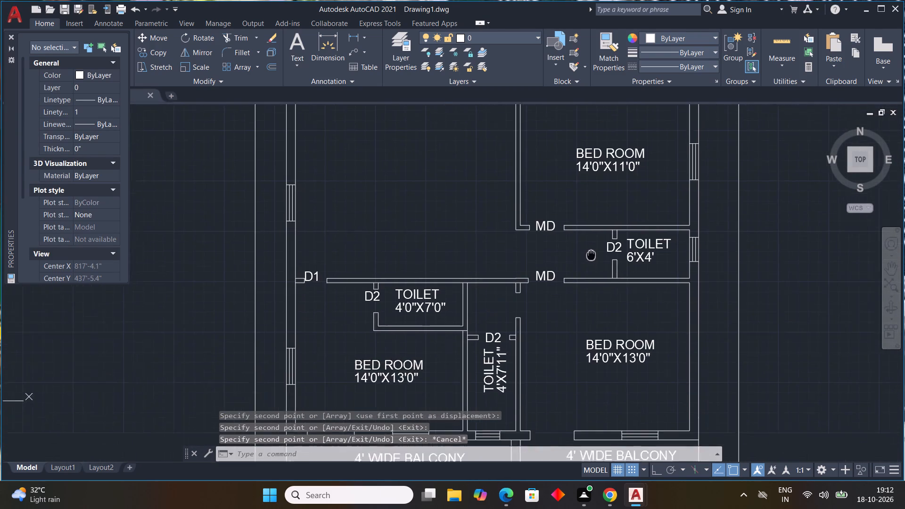
pyautogui.moveTo(591, 254); pyautogui.dragTo(588, 249, button='middle')
pyautogui.scroll(1, 581, 250)
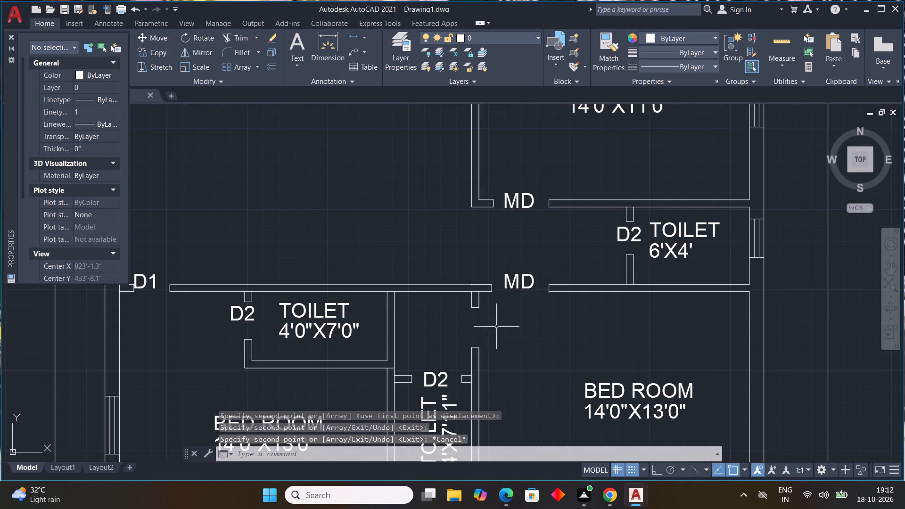
pyautogui.moveTo(468, 352); pyautogui.dragTo(451, 299, button='middle')
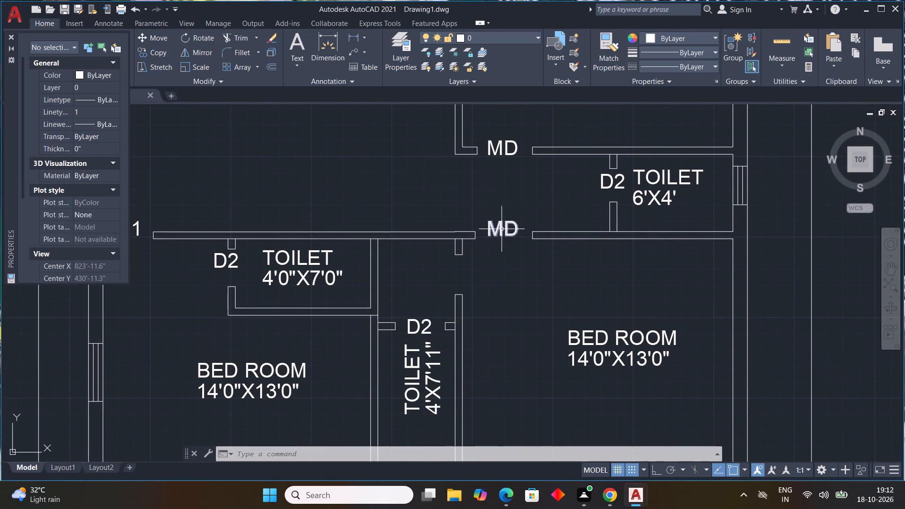
pyautogui.doubleClick(502, 229)
pyautogui.press('BackSpace')
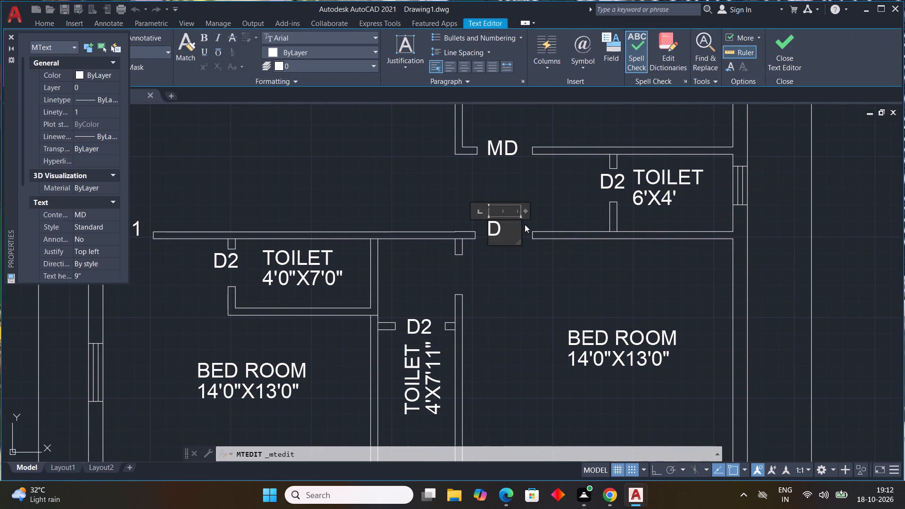
pyautogui.click(513, 230)
pyautogui.press('1')
pyautogui.click(429, 210)
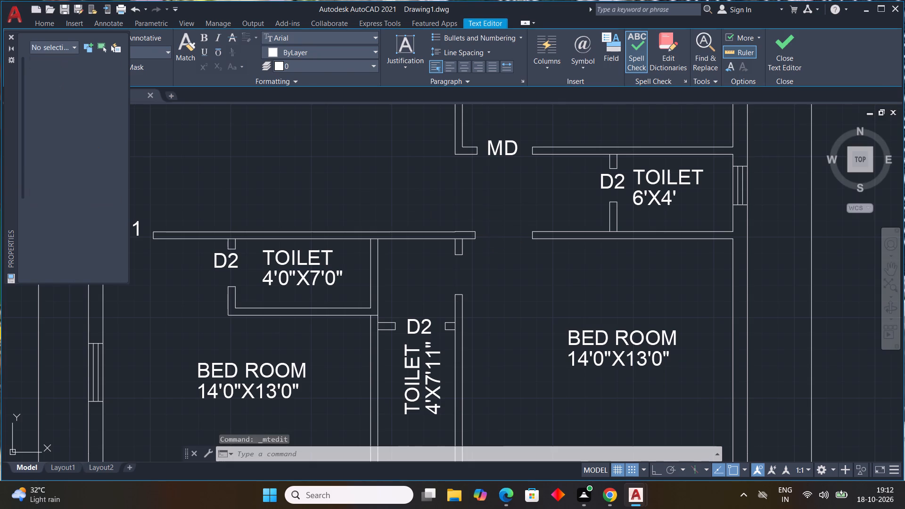
# Copy the D1 label from the lower-left bedroom's hall opening into both door openings leading to the 4' wide balconies.
pyautogui.moveTo(438, 213); pyautogui.dragTo(504, 181, button='middle')
pyautogui.moveTo(500, 202); pyautogui.dragTo(494, 216, button='middle')
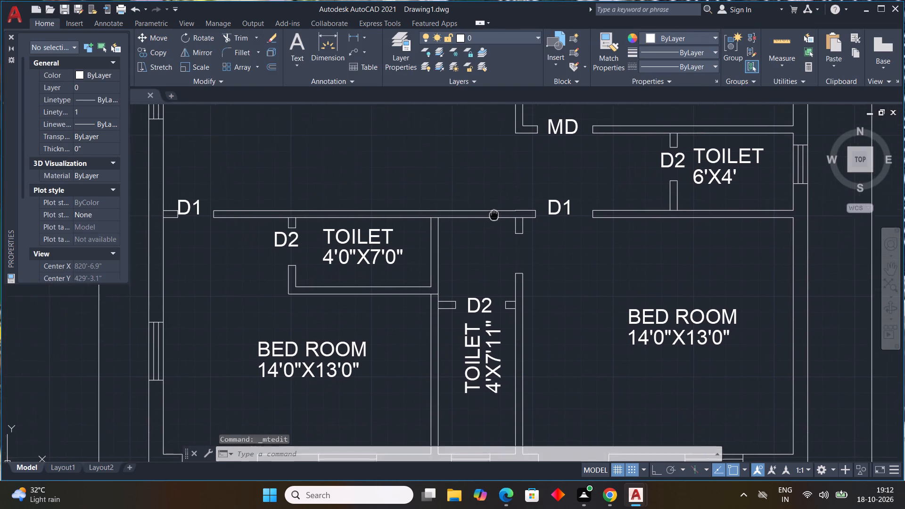
pyautogui.moveTo(494, 216); pyautogui.dragTo(495, 164, button='middle')
pyautogui.moveTo(292, 373); pyautogui.dragTo(347, 250, button='middle')
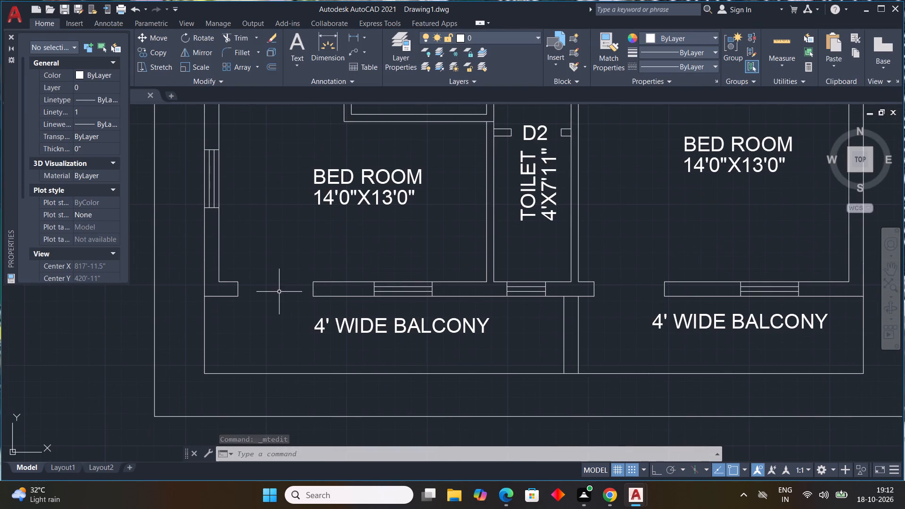
pyautogui.moveTo(279, 297); pyautogui.dragTo(286, 407, button='middle')
pyautogui.click(256, 143)
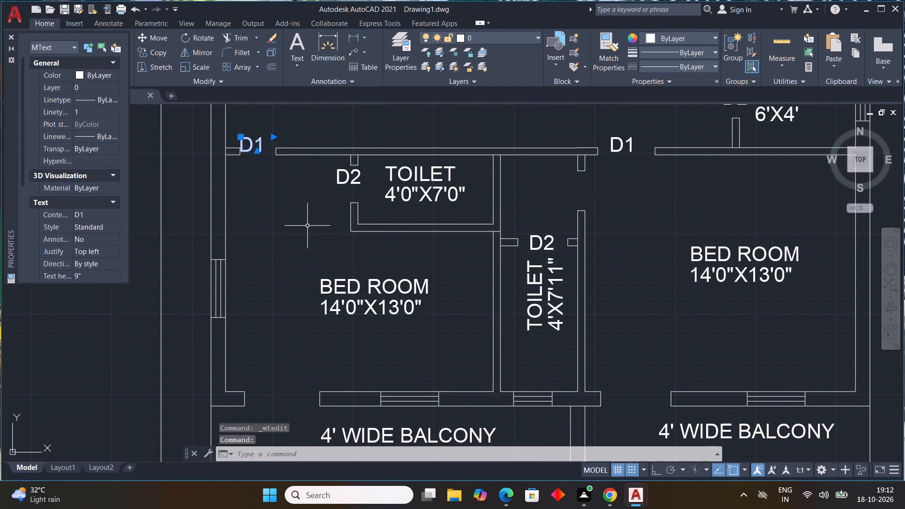
pyautogui.press('x')
pyautogui.press('BackSpace')
pyautogui.write('CO')
pyautogui.press('space')
pyautogui.moveTo(242, 149); pyautogui.dragTo(270, 186)
pyautogui.click(281, 399)
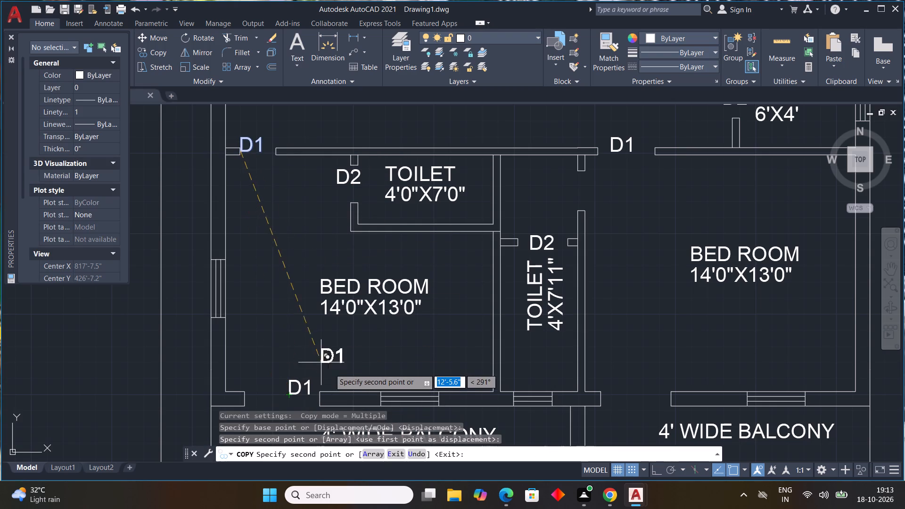
pyautogui.moveTo(337, 354); pyautogui.dragTo(338, 260, button='middle')
pyautogui.hotkey('ctrl', 'z')
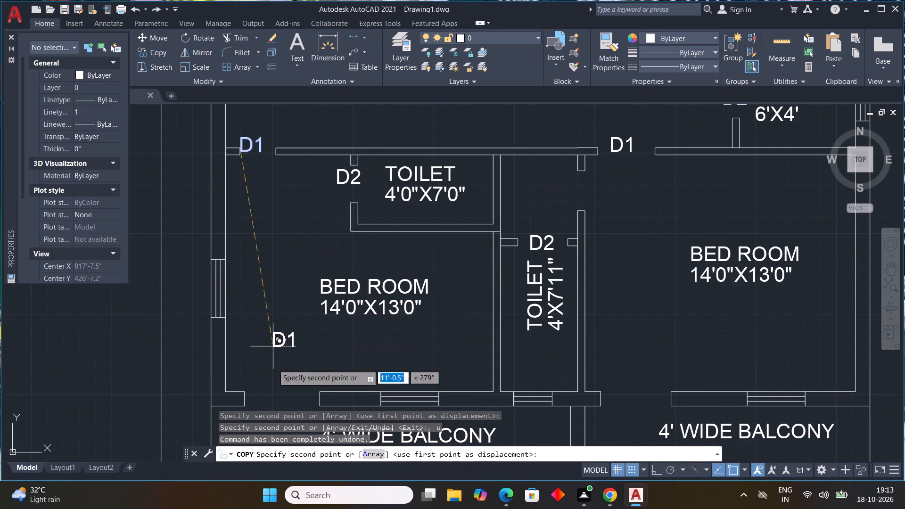
pyautogui.moveTo(268, 397); pyautogui.dragTo(287, 284, button='middle')
pyautogui.click(293, 295)
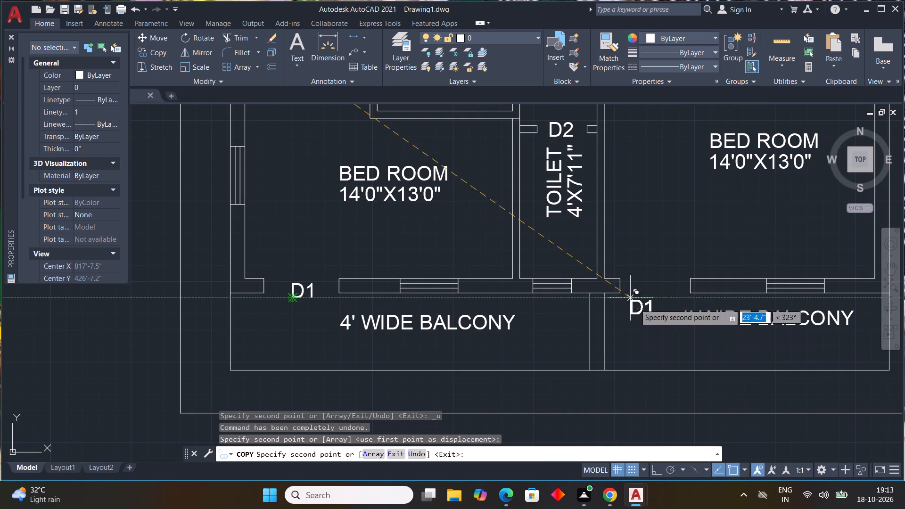
pyautogui.click(644, 291)
pyautogui.moveTo(625, 353); pyautogui.dragTo(582, 445, button='middle')
pyautogui.moveTo(593, 257); pyautogui.dragTo(571, 353, button='middle')
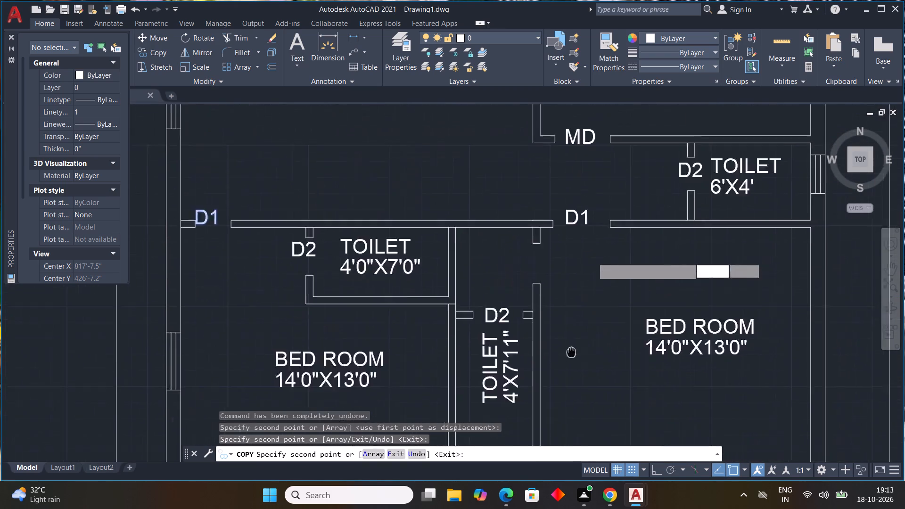
pyautogui.moveTo(571, 353); pyautogui.dragTo(558, 394, button='middle')
pyautogui.middleClick(558, 394)
pyautogui.moveTo(576, 338); pyautogui.dragTo(553, 428, button='middle')
pyautogui.scroll(-1, 559, 409)
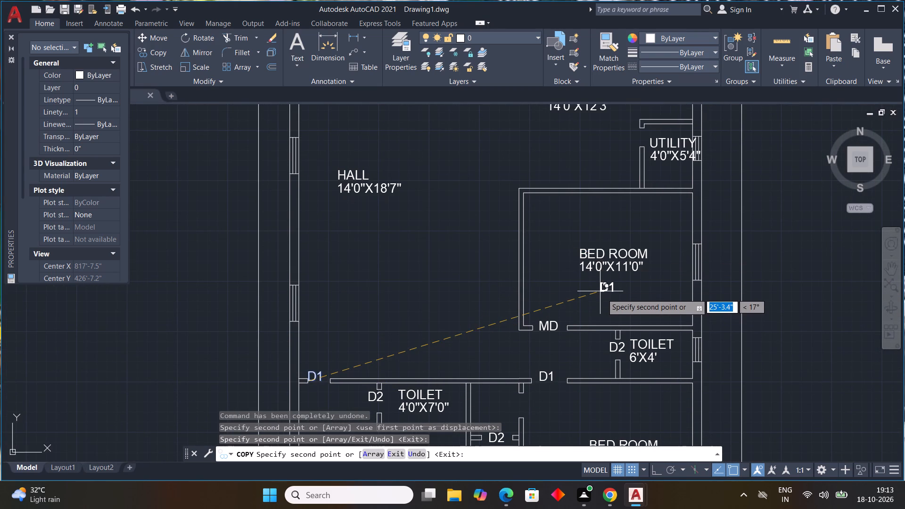
pyautogui.press('Escape')
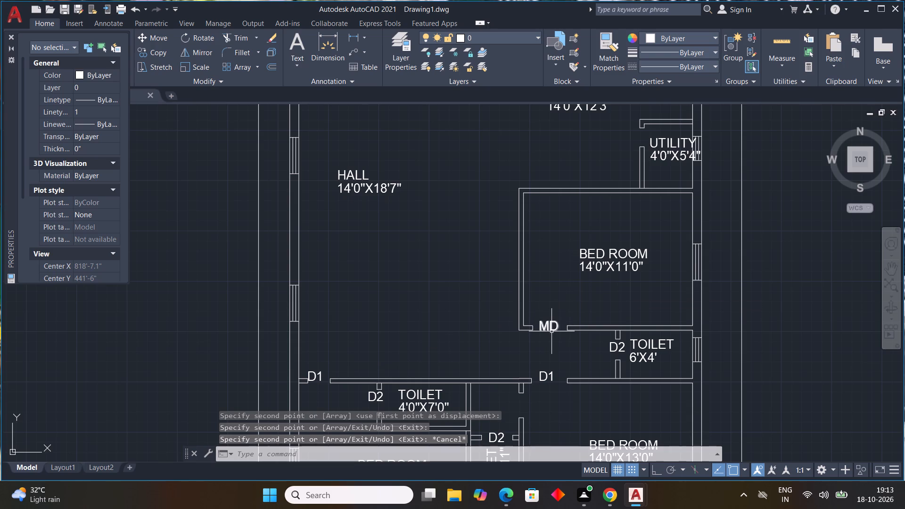
# Change the door label at the 14'0"X11'0" bedroom's opening to D1.
pyautogui.doubleClick(551, 330)
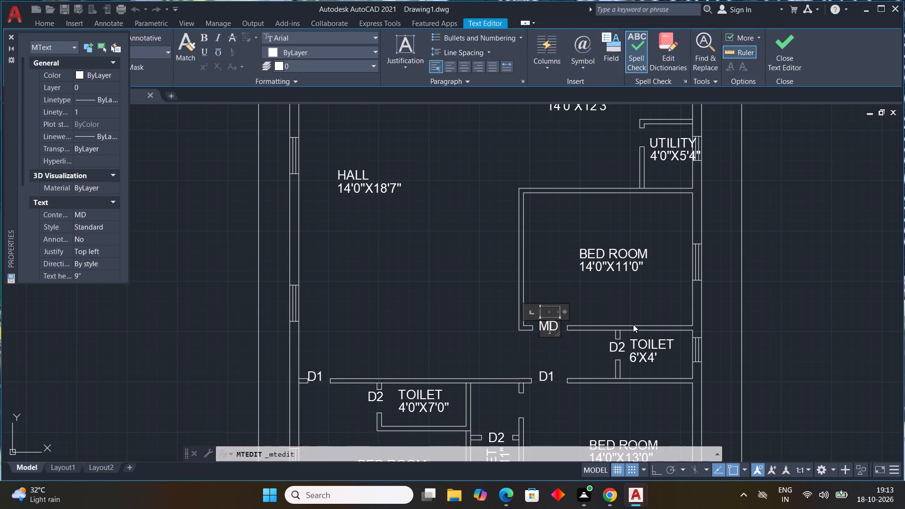
pyautogui.press('BackSpace')
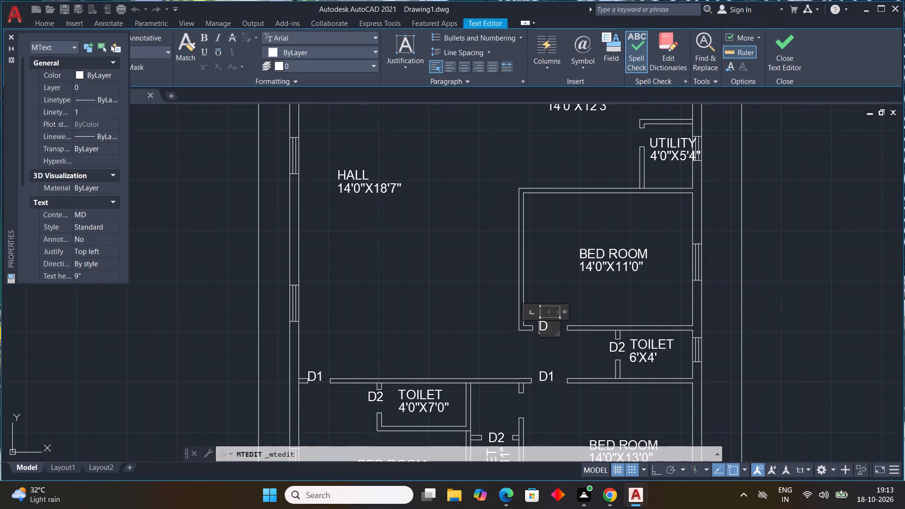
pyautogui.click(557, 328)
pyautogui.press('1')
pyautogui.click(484, 291)
# Move the HALL 14'0"X18'7" label about 2'-10" diagonally down and right, towards the middle of the hall.
pyautogui.scroll(-3, 533, 317)
pyautogui.scroll(2, 486, 277)
pyautogui.click(497, 298)
pyautogui.press('m')
pyautogui.press('space')
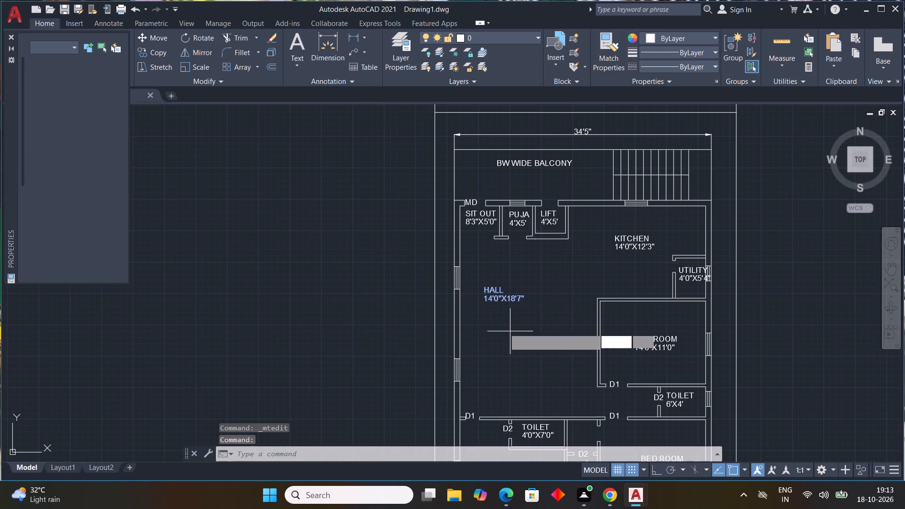
pyautogui.moveTo(487, 304); pyautogui.dragTo(492, 309)
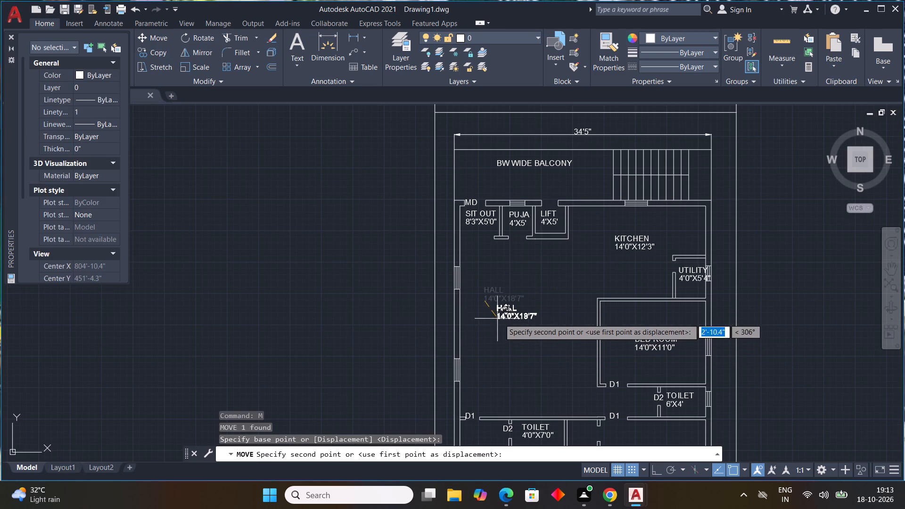
pyautogui.click(499, 319)
pyautogui.press('Escape')
pyautogui.press('Escape')
pyautogui.press('Escape')
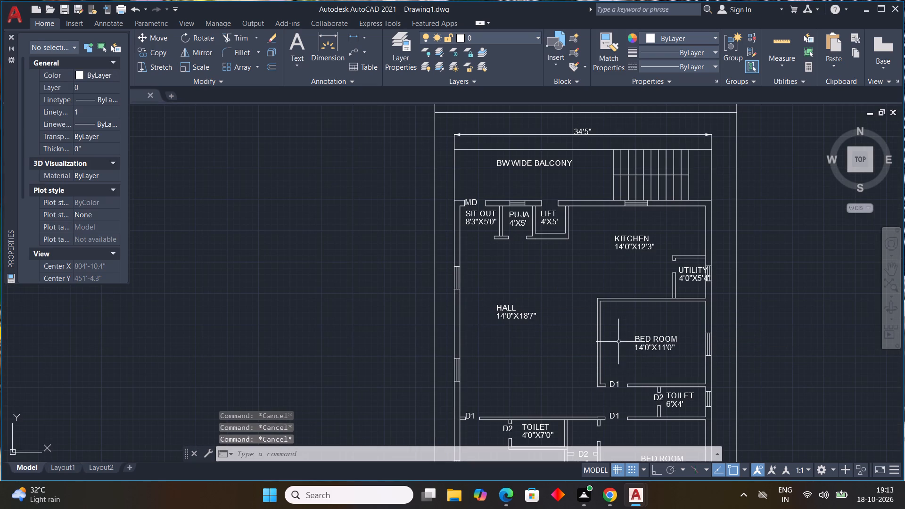
# Copy the D2 label from the 4'X7'11" toilet into the door opening of the 4'X5' puja room.
pyautogui.moveTo(603, 345); pyautogui.dragTo(579, 237, button='middle')
pyautogui.scroll(2, 534, 319)
pyautogui.scroll(-2, 569, 328)
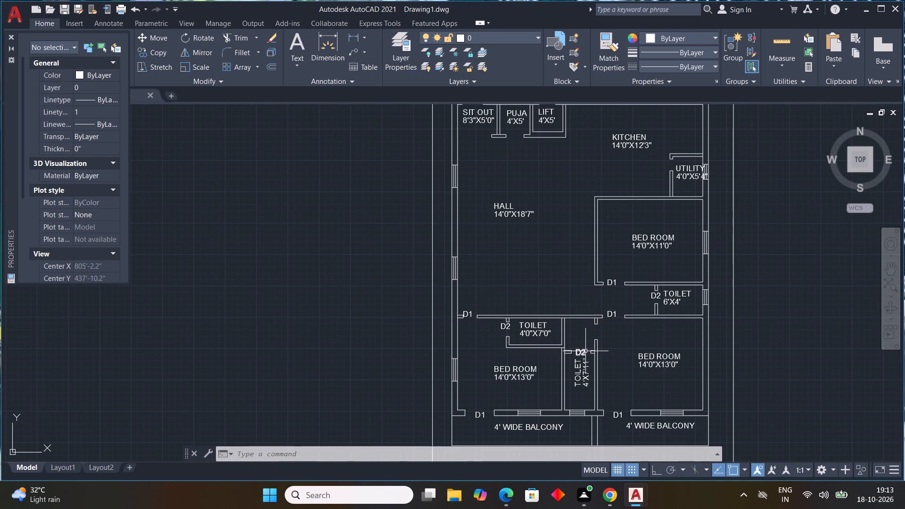
pyautogui.click(583, 352)
pyautogui.press('c')
pyautogui.press('o')
pyautogui.press('space')
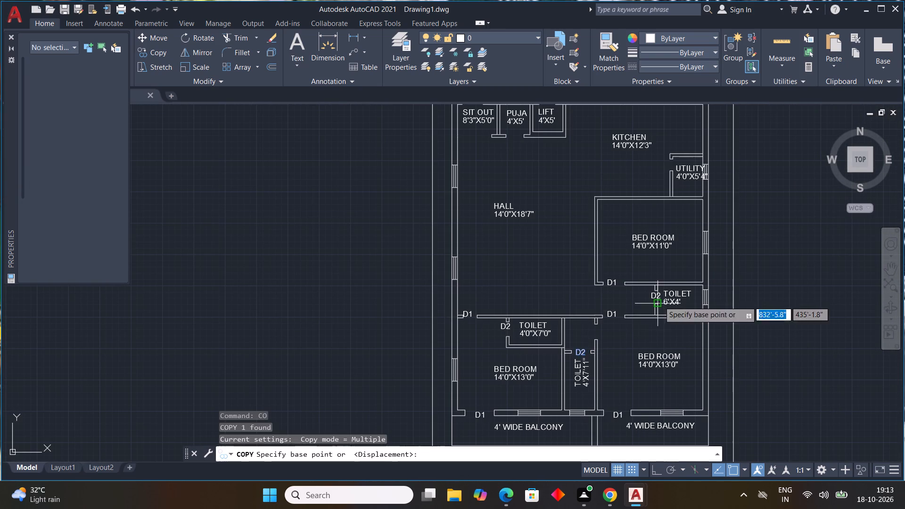
pyautogui.click(579, 353)
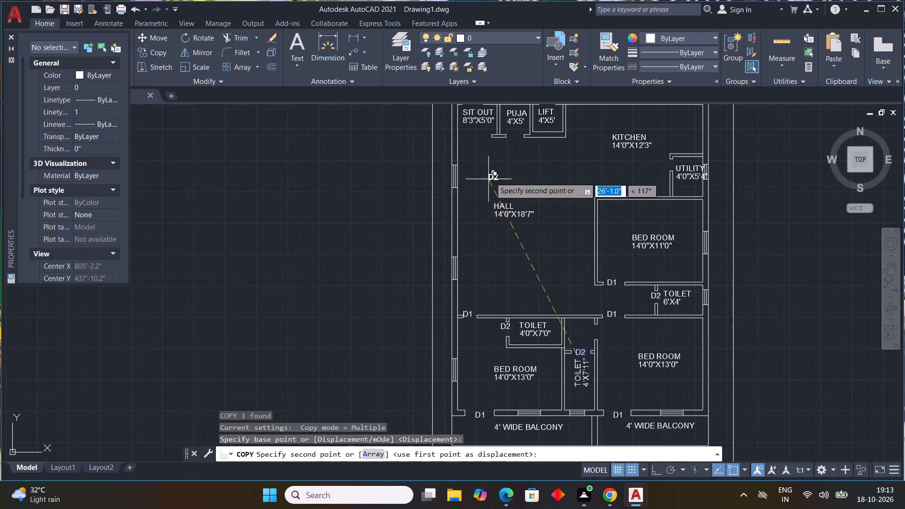
pyautogui.moveTo(490, 177); pyautogui.dragTo(536, 345, button='middle')
pyautogui.scroll(5, 551, 308)
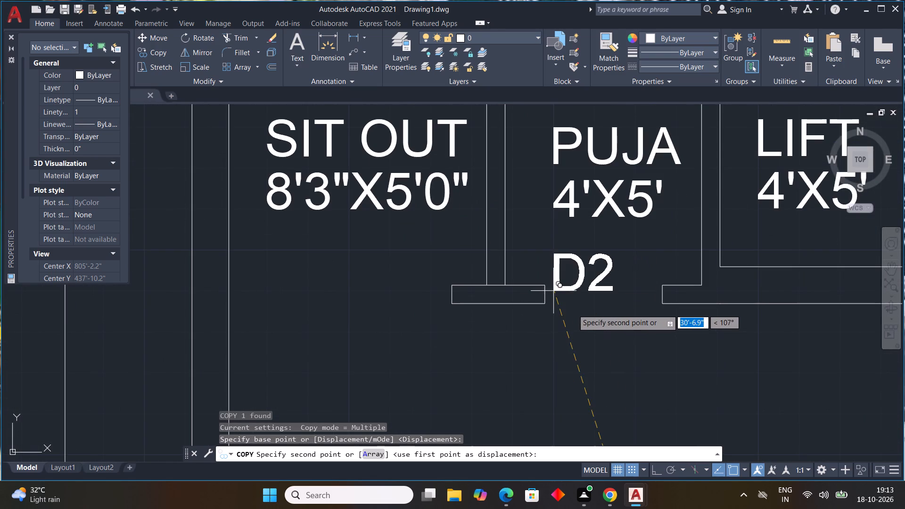
pyautogui.click(577, 310)
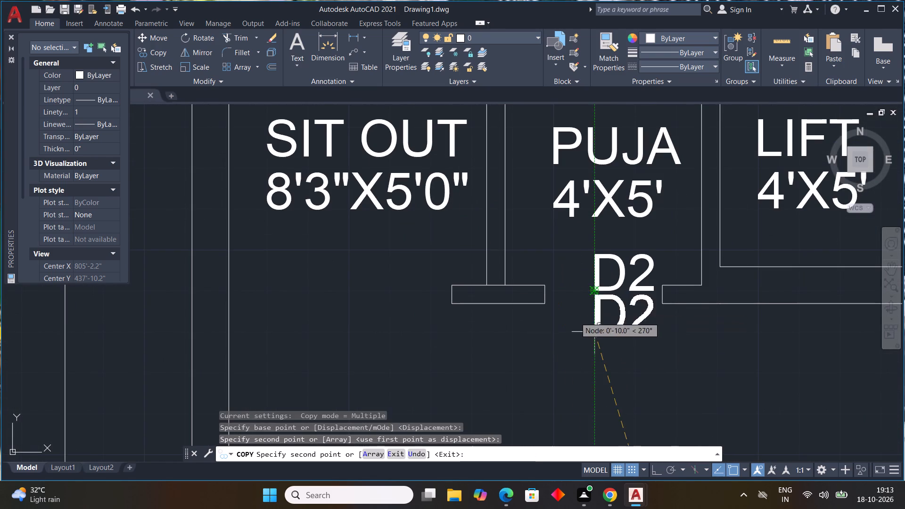
pyautogui.press('Escape')
pyautogui.press('Escape')
# Add the multiline text title TYPICAL FLOOR PLAN in a box about 32'-6" wide just below the plot boundary.
pyautogui.scroll(-3, 576, 351)
pyautogui.moveTo(693, 379); pyautogui.dragTo(531, 222, button='middle')
pyautogui.scroll(1, 531, 218)
pyautogui.scroll(-2, 531, 214)
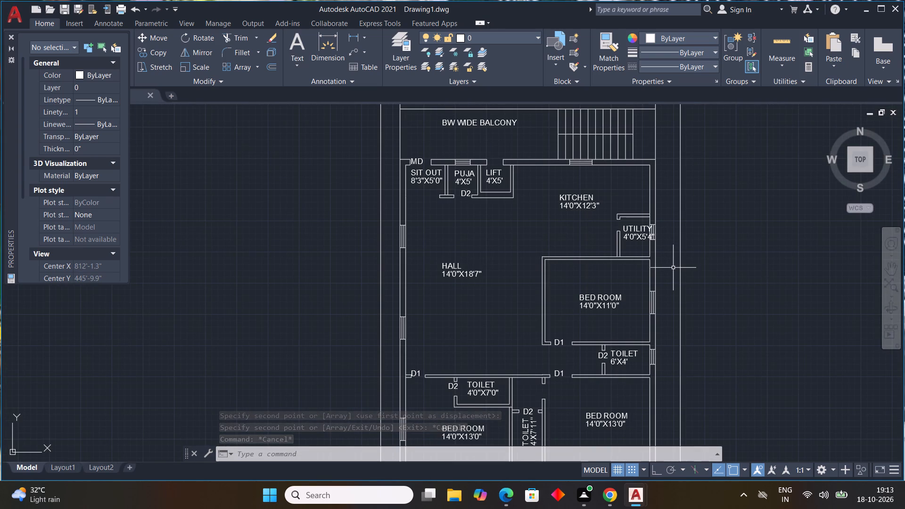
pyautogui.scroll(-2, 678, 260)
pyautogui.moveTo(676, 257); pyautogui.dragTo(636, 187, button='middle')
pyautogui.middleClick(636, 187)
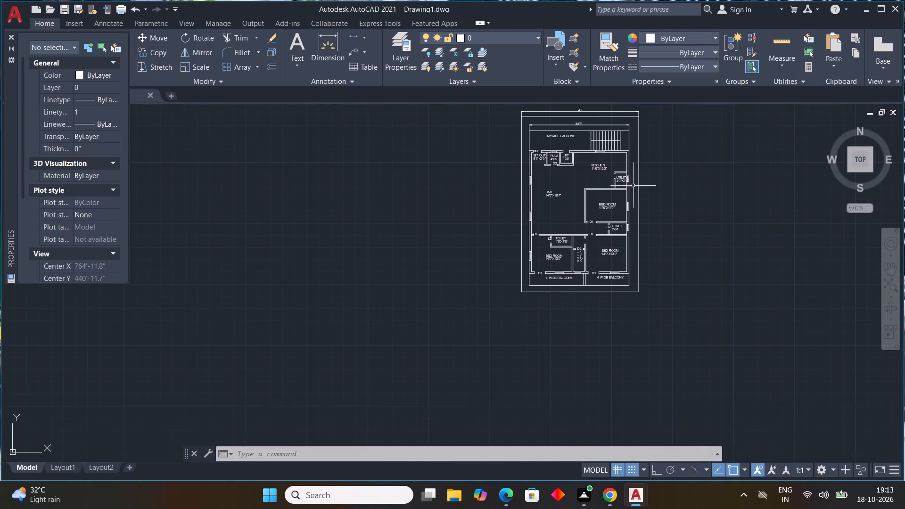
pyautogui.click(295, 43)
pyautogui.scroll(2, 589, 322)
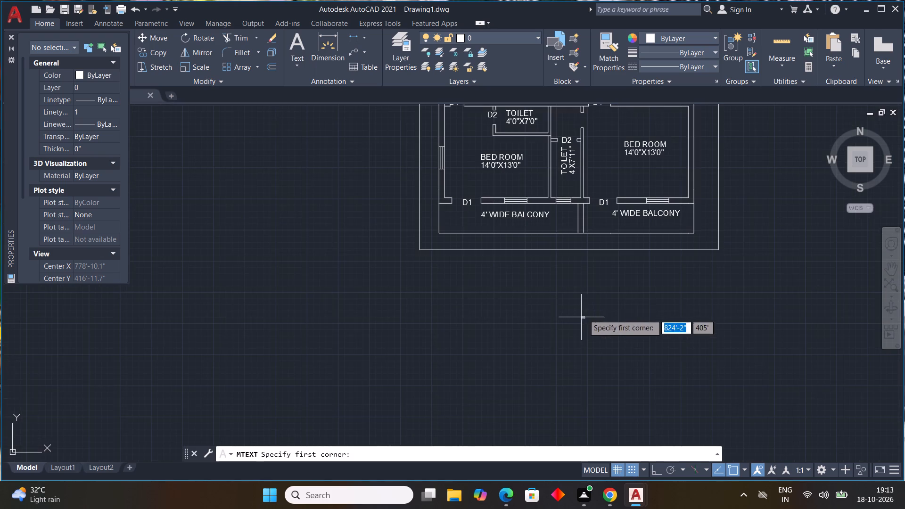
pyautogui.click(461, 262)
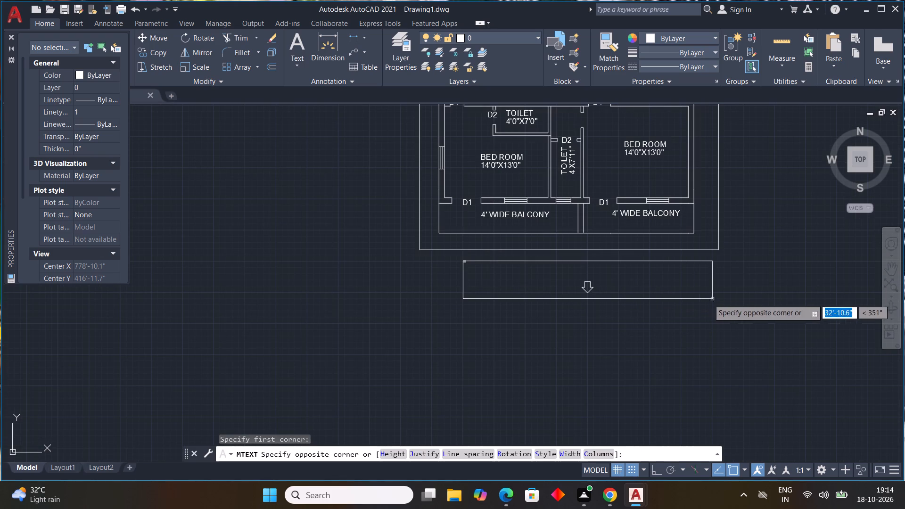
pyautogui.click(708, 299)
pyautogui.press('t')
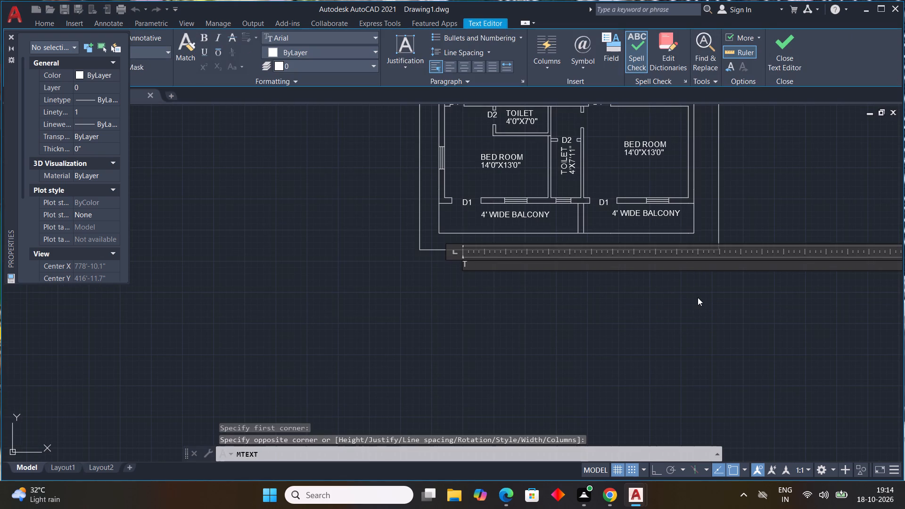
pyautogui.write('YPICAL')
pyautogui.press('space')
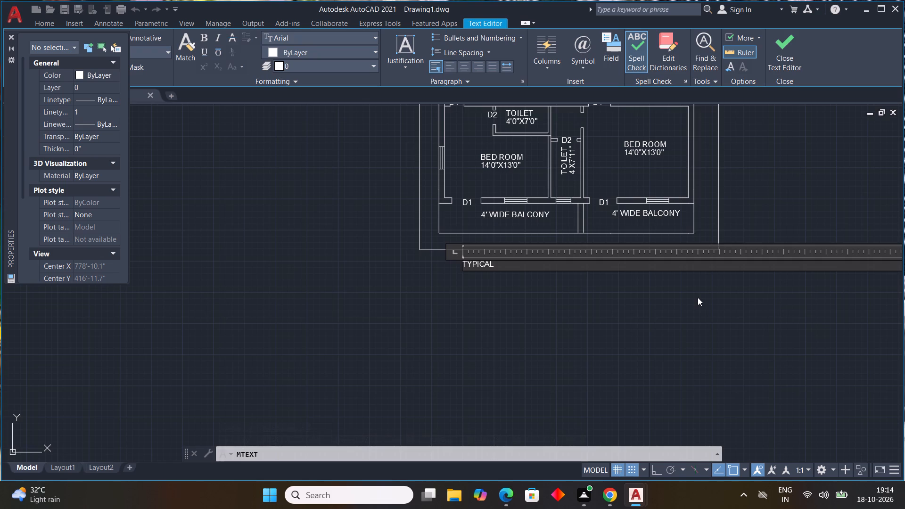
pyautogui.write('FLOOR')
pyautogui.press('space')
pyautogui.press('p')
pyautogui.write('LAN')
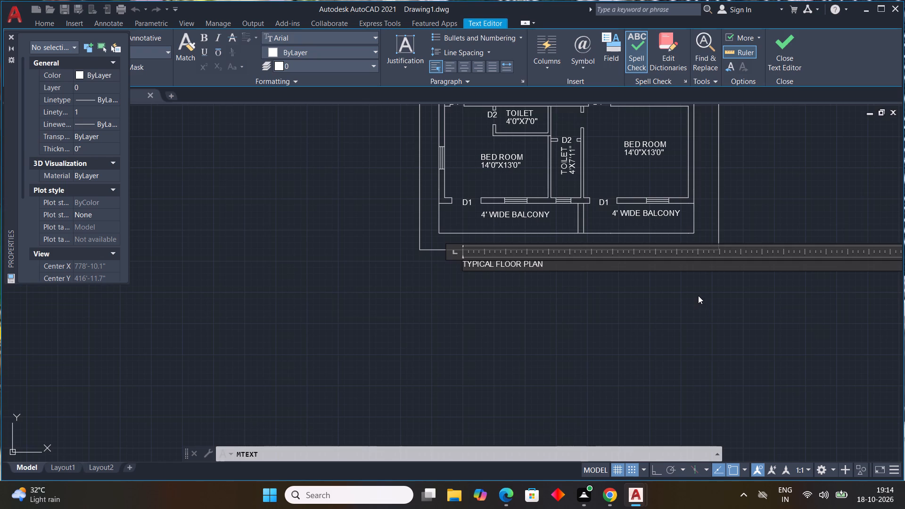
pyautogui.click(506, 347)
# Set the text height of the TYPICAL FLOOR PLAN title to 1'.
pyautogui.click(484, 263)
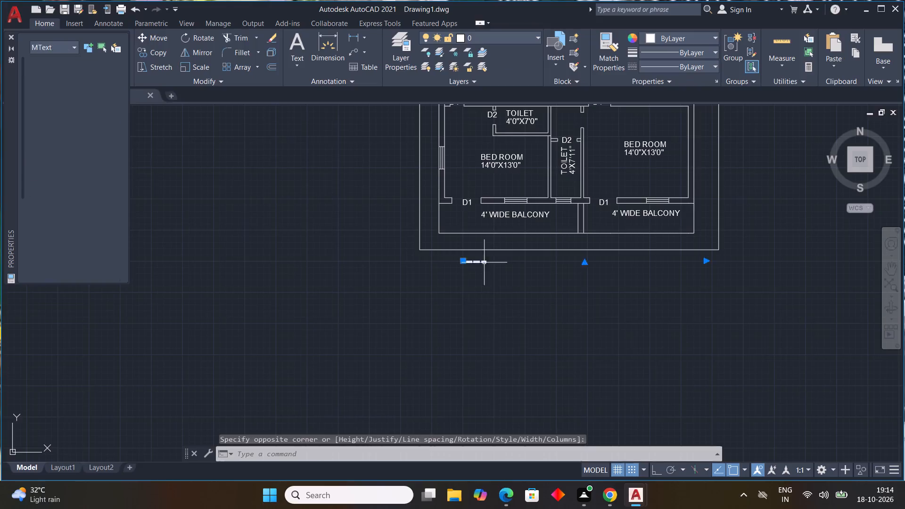
pyautogui.scroll(-3, 56, 172)
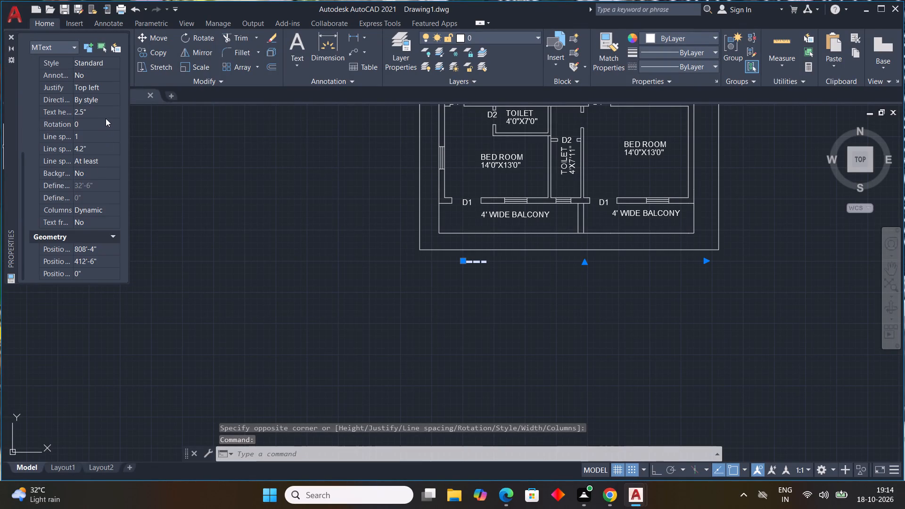
pyautogui.click(104, 116)
pyautogui.press('1')
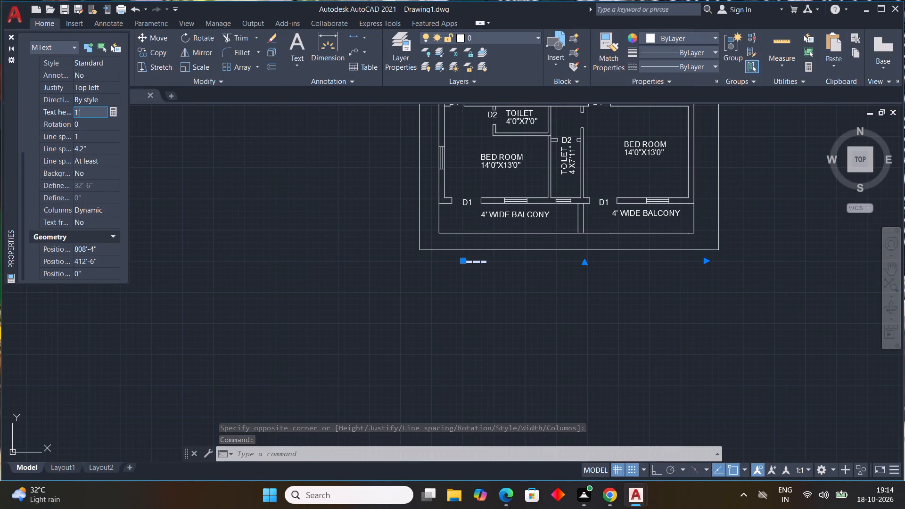
pyautogui.press("'")
pyautogui.press('Return')
pyautogui.press('Escape')
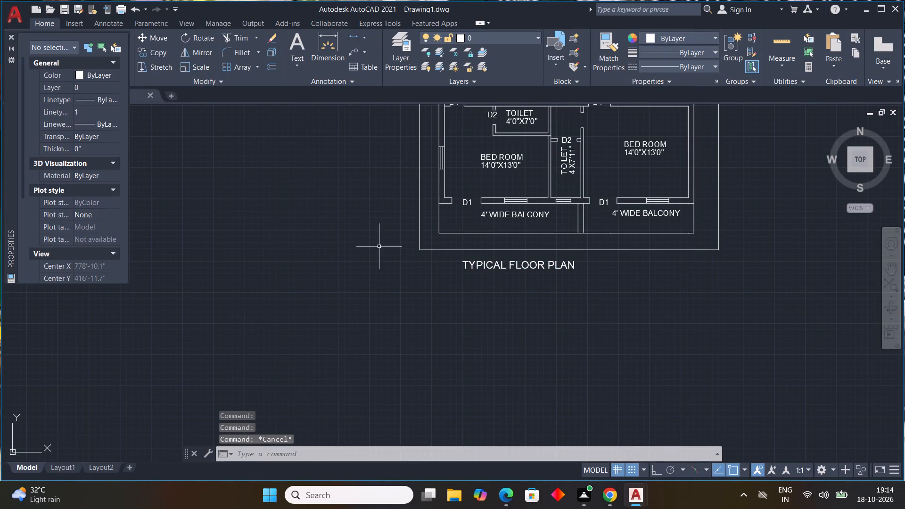
# Move the TYPICAL FLOOR PLAN title about 3'-4" horizontally to the right, closer to the centre below the plan.
pyautogui.click(479, 260)
pyautogui.moveTo(464, 260); pyautogui.dragTo(485, 259)
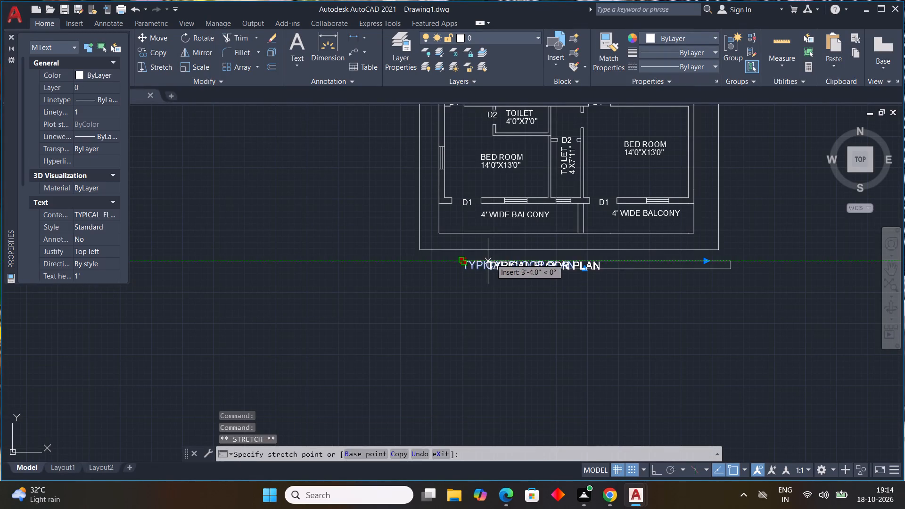
pyautogui.click(491, 259)
pyautogui.press('Escape')
pyautogui.press('Escape')
pyautogui.moveTo(585, 276); pyautogui.dragTo(574, 336, button='middle')
pyautogui.scroll(-1, 574, 332)
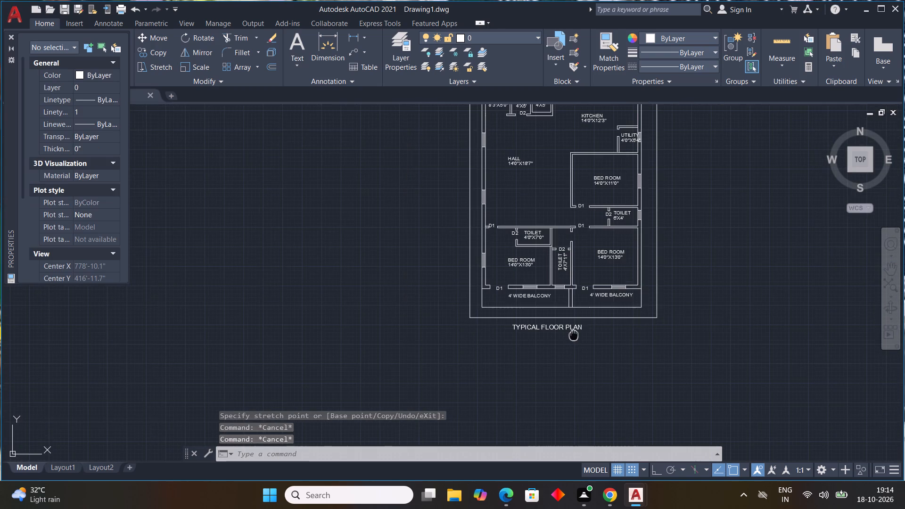
# Hatch the wall segments on both sides of the puja room window and the walls around the lift with pattern ANSI31.
pyautogui.moveTo(574, 336); pyautogui.dragTo(574, 336, button='middle')
pyautogui.scroll(-1, 583, 337)
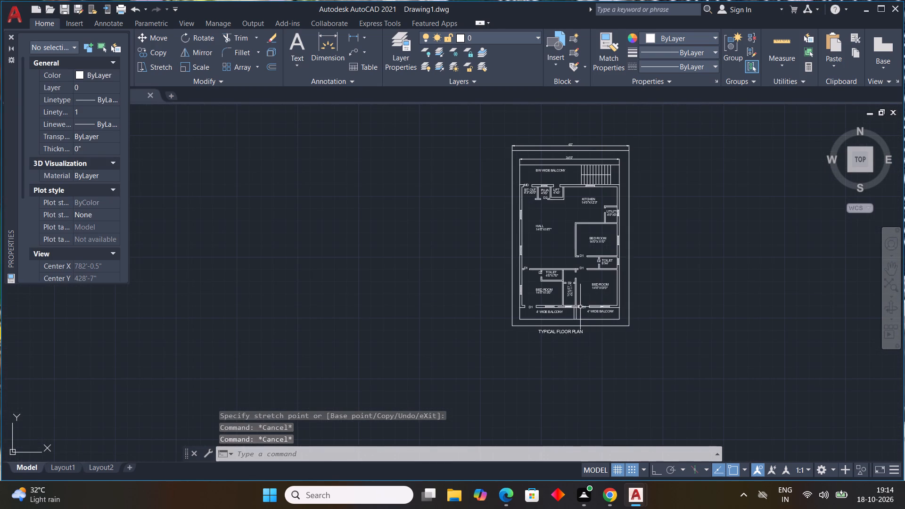
pyautogui.scroll(-2, 583, 305)
pyautogui.scroll(3, 603, 277)
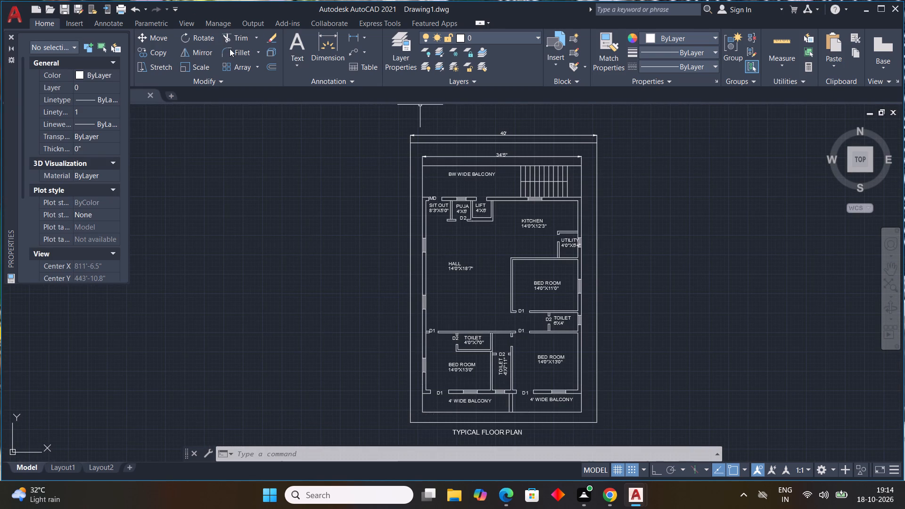
pyautogui.write('H')
pyautogui.press('space')
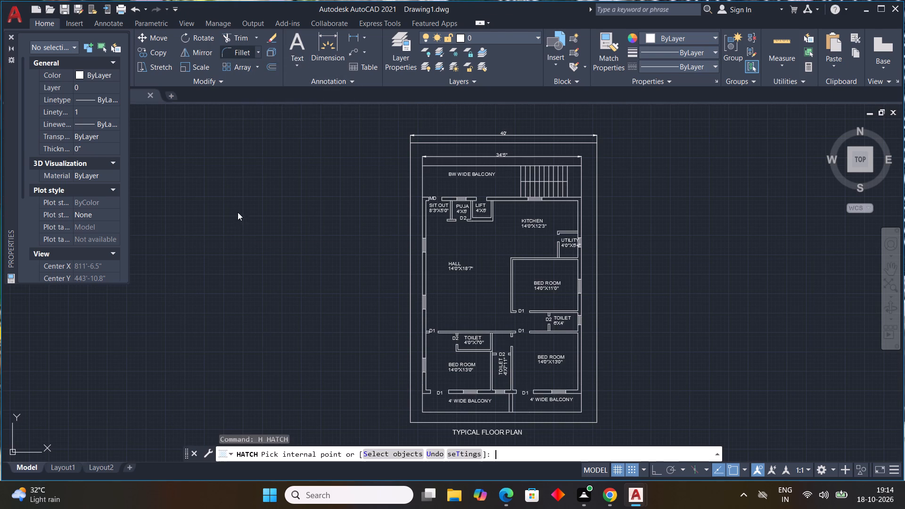
pyautogui.click(196, 64)
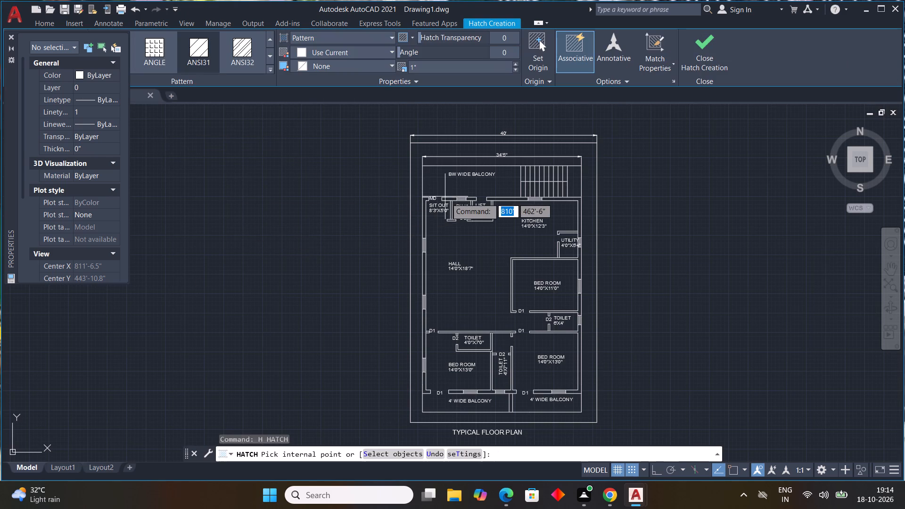
pyautogui.scroll(2, 446, 198)
pyautogui.click(444, 198)
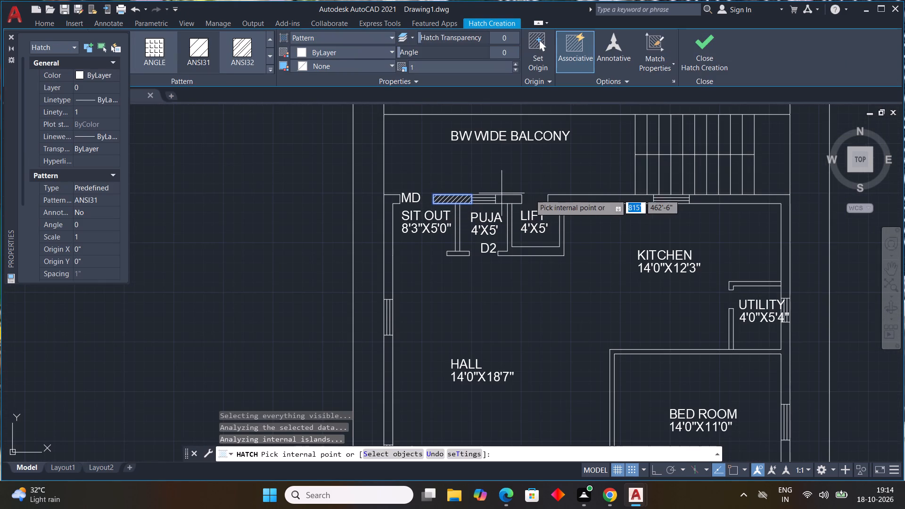
pyautogui.click(511, 203)
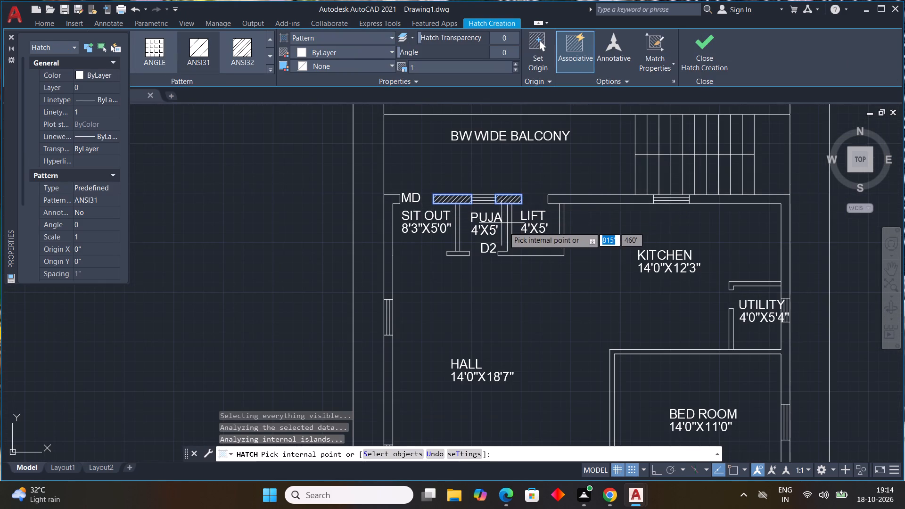
pyautogui.click(508, 227)
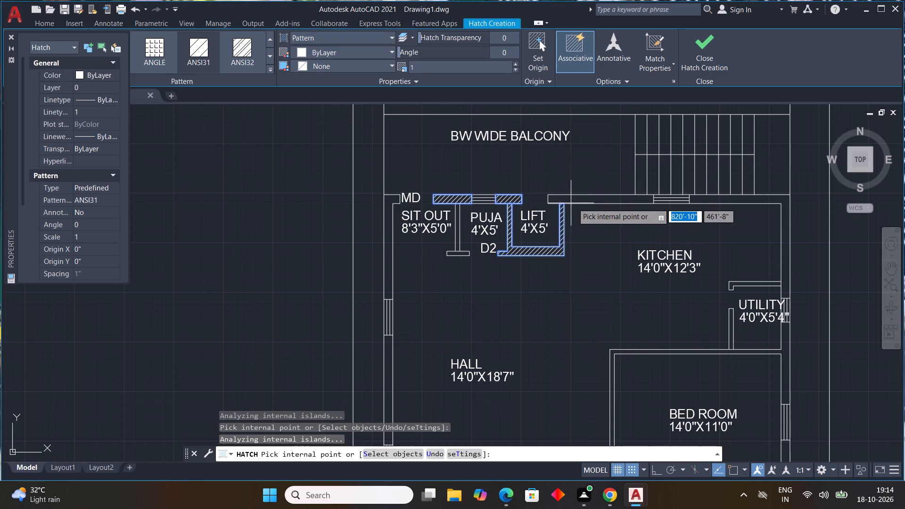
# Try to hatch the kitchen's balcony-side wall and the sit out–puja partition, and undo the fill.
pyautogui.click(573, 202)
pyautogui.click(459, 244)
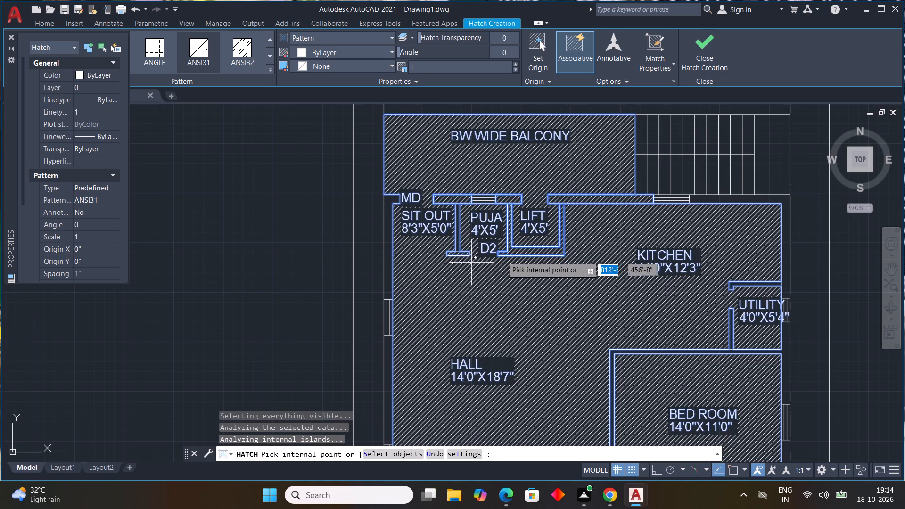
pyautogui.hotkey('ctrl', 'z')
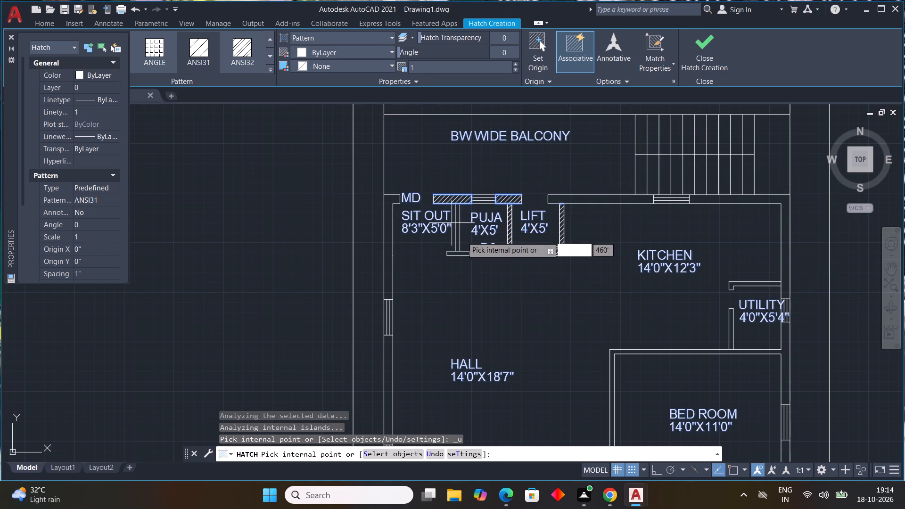
# Hatch the short wall piece at the hall end of the sit out–puja partition.
pyautogui.scroll(3, 464, 244)
pyautogui.click(455, 259)
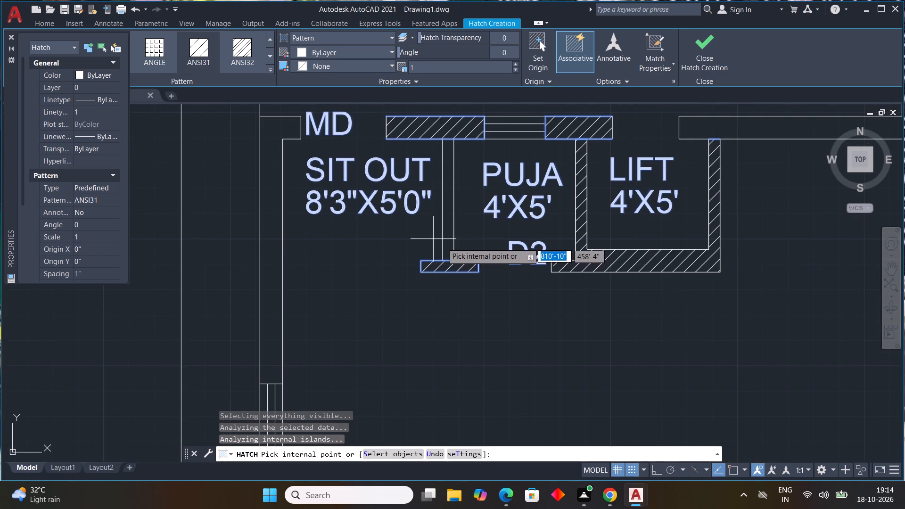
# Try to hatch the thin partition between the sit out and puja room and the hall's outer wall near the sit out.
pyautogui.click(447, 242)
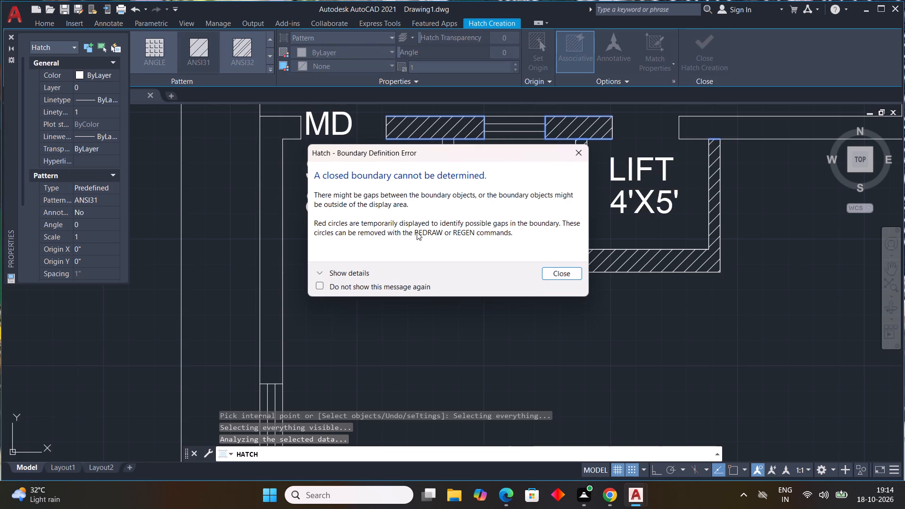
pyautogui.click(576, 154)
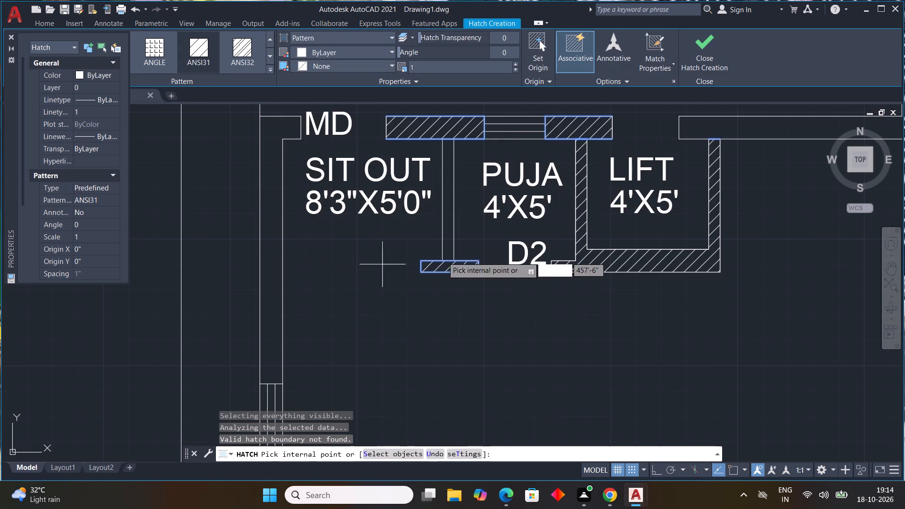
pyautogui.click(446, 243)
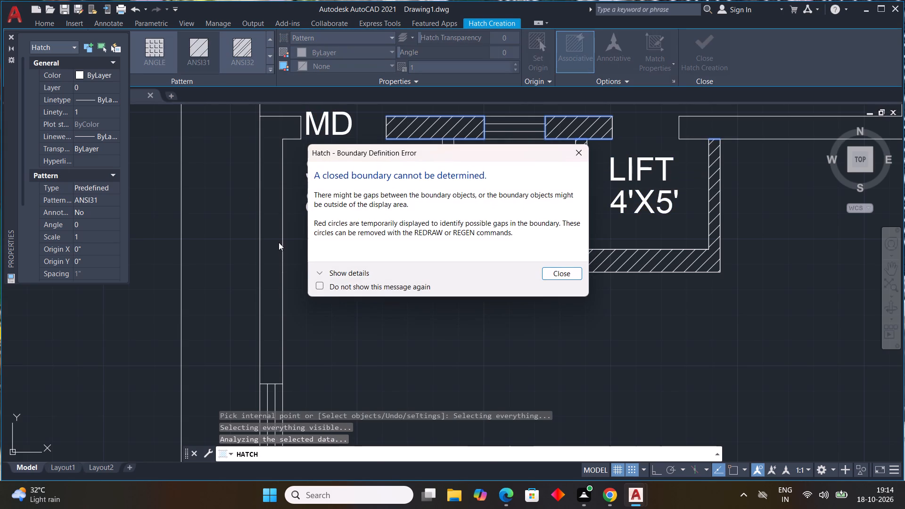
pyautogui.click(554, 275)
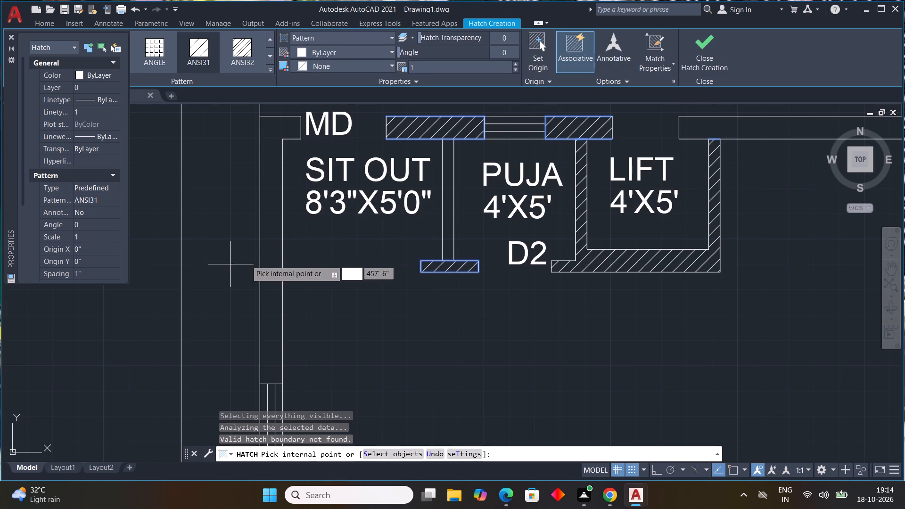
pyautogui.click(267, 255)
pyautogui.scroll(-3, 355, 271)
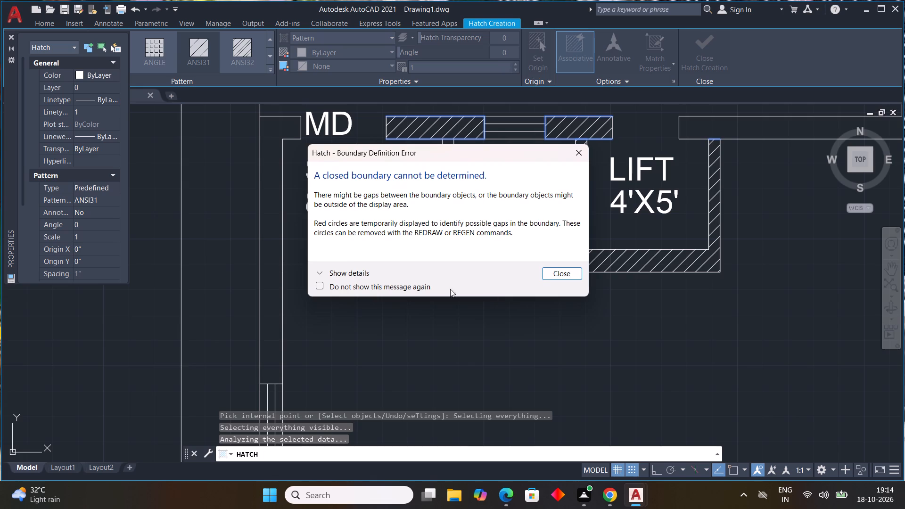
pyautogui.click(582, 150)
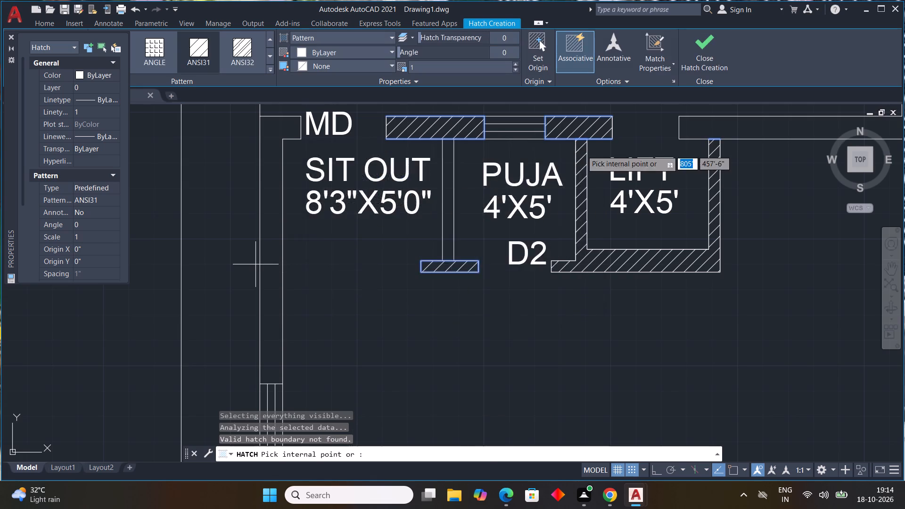
# Hatch the kitchen's balcony-side wall on both sides of its window and its outer side wall down to the utility window.
pyautogui.scroll(-3, 615, 226)
pyautogui.scroll(3, 684, 209)
pyautogui.click(678, 185)
pyautogui.scroll(-4, 727, 244)
pyautogui.click(801, 231)
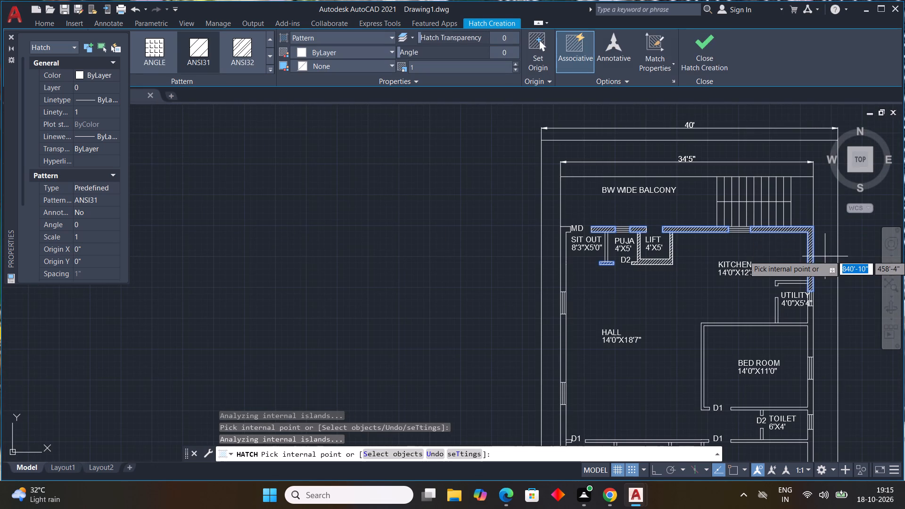
# Hatch the outer wall between the utility and bedroom windows, the 14'0"X11'0" bedroom's connected walls and the utility partitions.
pyautogui.scroll(3, 823, 257)
pyautogui.moveTo(844, 291); pyautogui.dragTo(749, 129, button='middle')
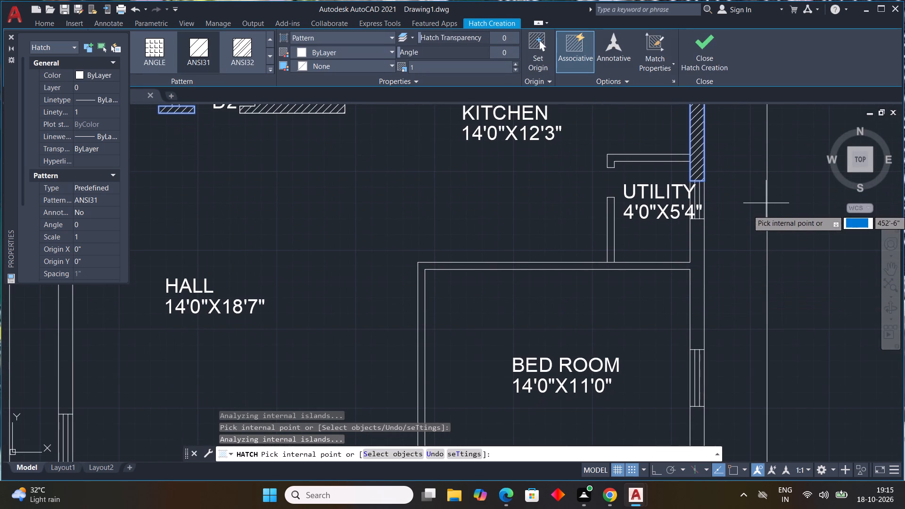
pyautogui.click(703, 258)
pyautogui.scroll(-3, 583, 285)
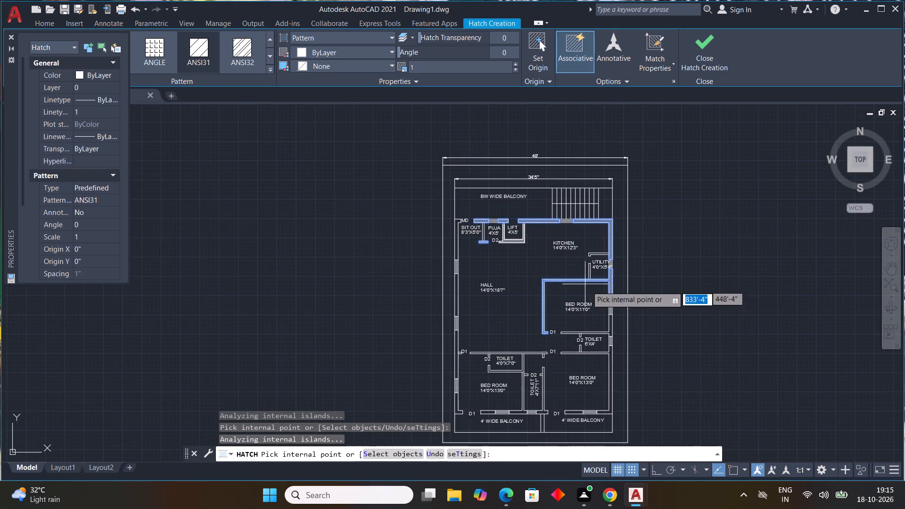
pyautogui.scroll(3, 596, 279)
pyautogui.click(573, 264)
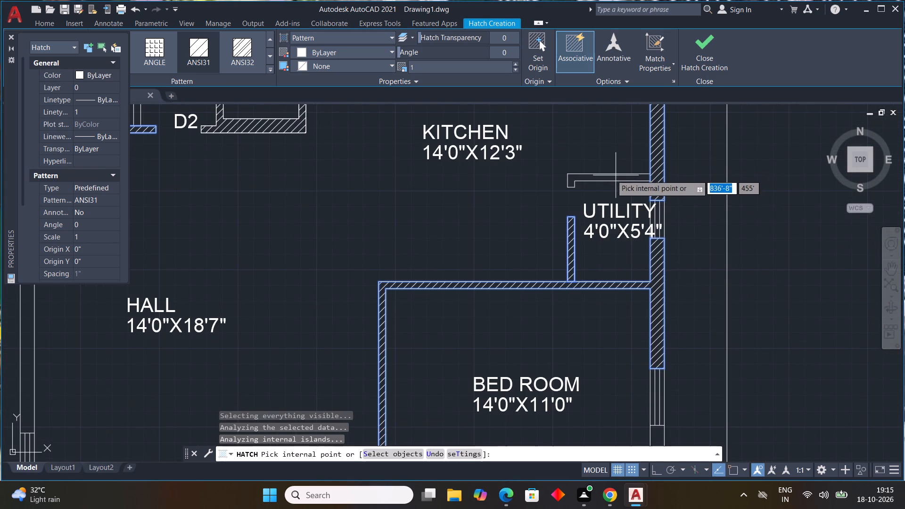
pyautogui.click(617, 181)
# Hatch the hall's outer side wall between its two windows and the stretch above the upper window.
pyautogui.scroll(-3, 672, 265)
pyautogui.moveTo(683, 290); pyautogui.dragTo(682, 240, button='middle')
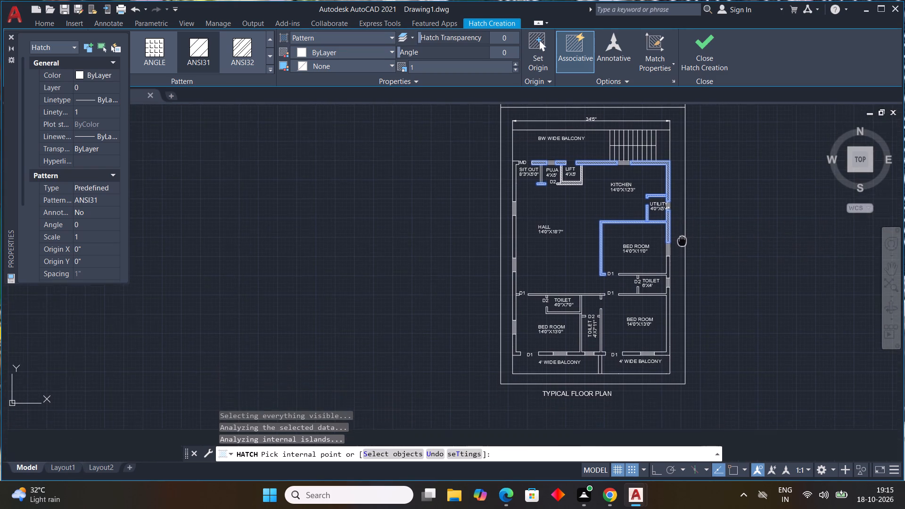
pyautogui.moveTo(682, 240); pyautogui.dragTo(683, 233, button='middle')
pyautogui.scroll(2, 518, 231)
pyautogui.click(514, 229)
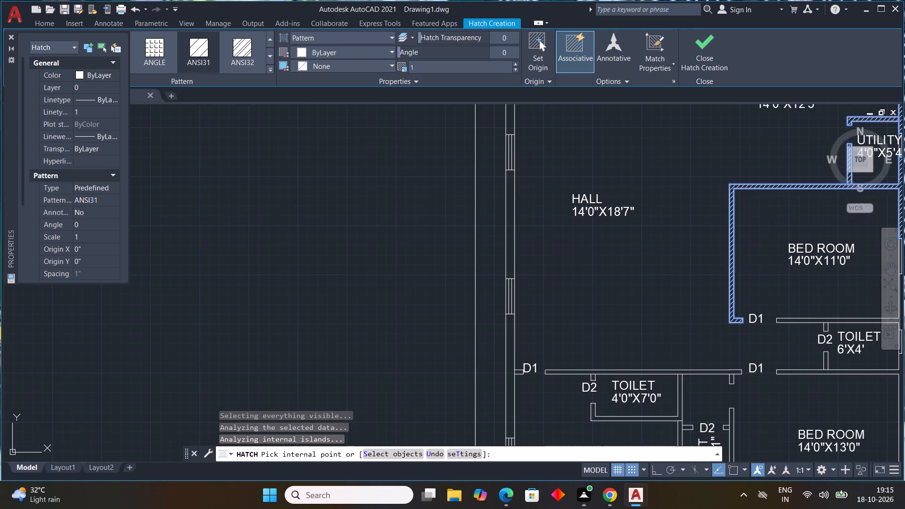
pyautogui.moveTo(573, 232); pyautogui.dragTo(593, 307, button='middle')
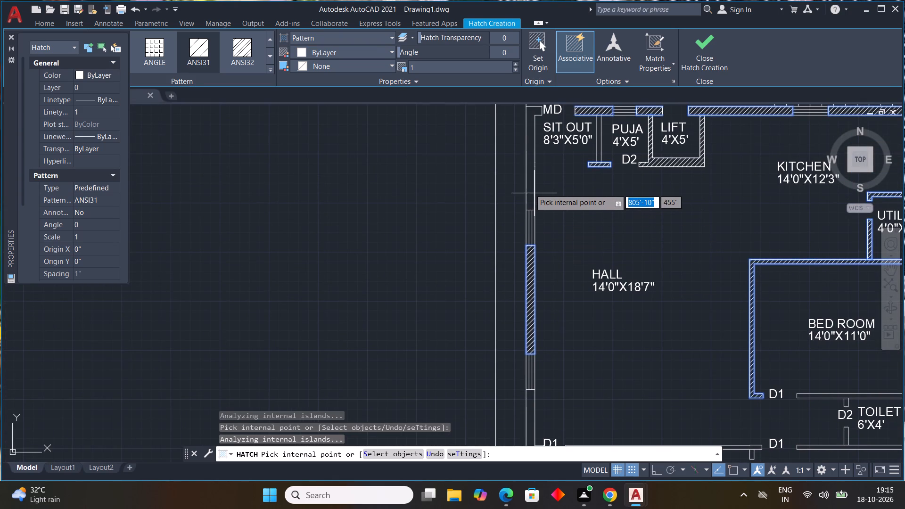
pyautogui.click(530, 189)
# Hatch the outer corner wall of the bedroom below the hall, from its side window to the D1 balcony door.
pyautogui.scroll(-3, 570, 246)
pyautogui.moveTo(583, 276); pyautogui.dragTo(577, 169, button='middle')
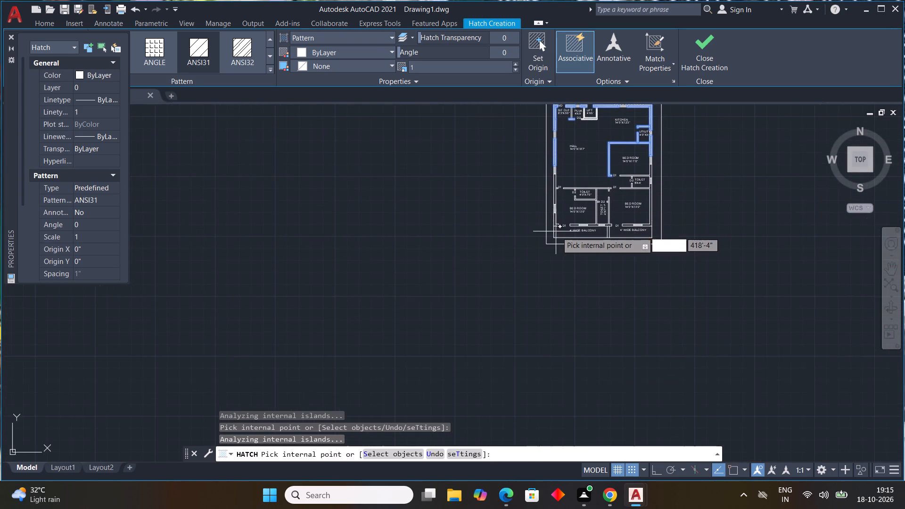
pyautogui.scroll(3, 557, 232)
pyautogui.click(556, 204)
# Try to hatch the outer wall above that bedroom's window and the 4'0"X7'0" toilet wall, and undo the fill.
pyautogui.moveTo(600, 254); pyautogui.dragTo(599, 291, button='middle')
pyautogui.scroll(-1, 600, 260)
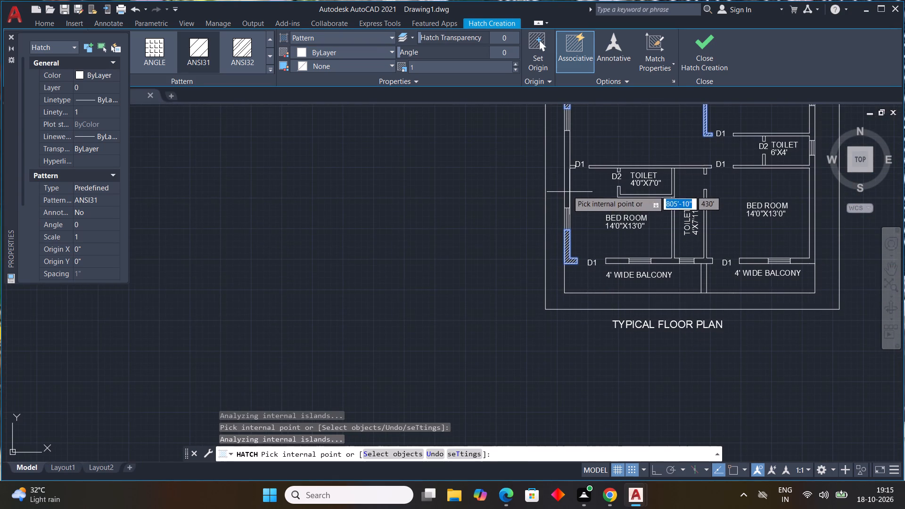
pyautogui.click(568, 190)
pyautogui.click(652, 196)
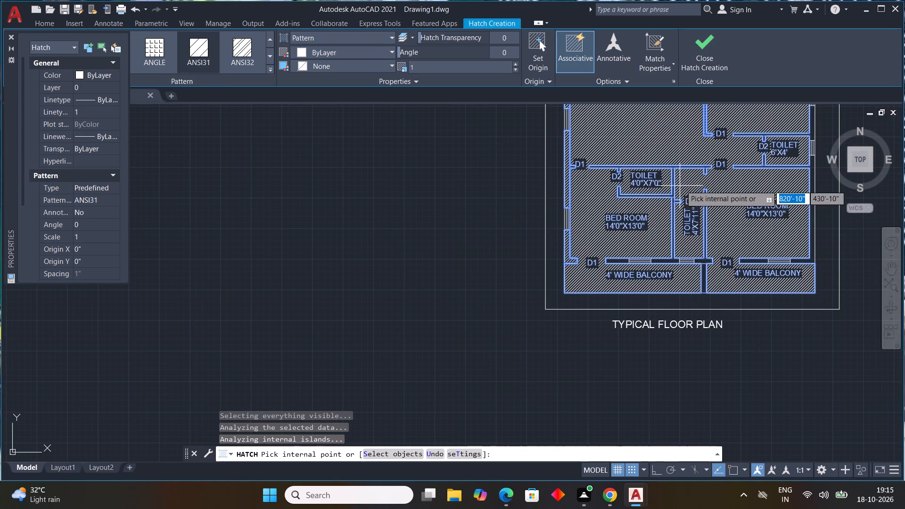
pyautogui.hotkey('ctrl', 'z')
# Hatch the hall–bedroom dividing wall, the outer wall above the bedroom window, the 4'0"X7'0" toilet walls and the wall continuing to the balcony.
pyautogui.scroll(1, 643, 164)
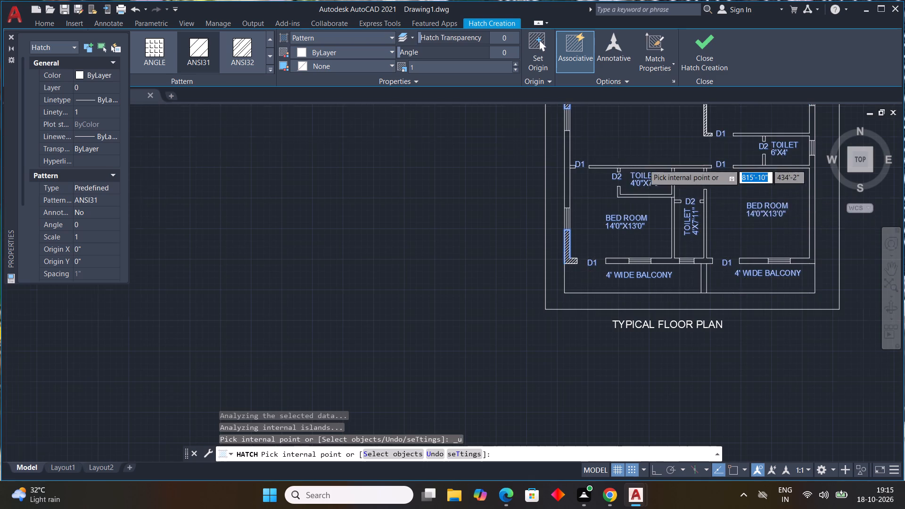
pyautogui.scroll(2, 643, 164)
pyautogui.click(645, 167)
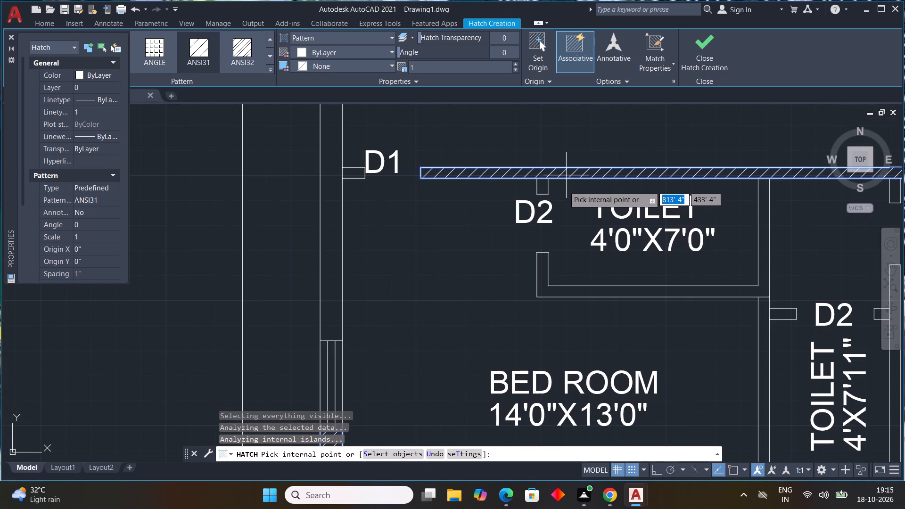
pyautogui.click(335, 245)
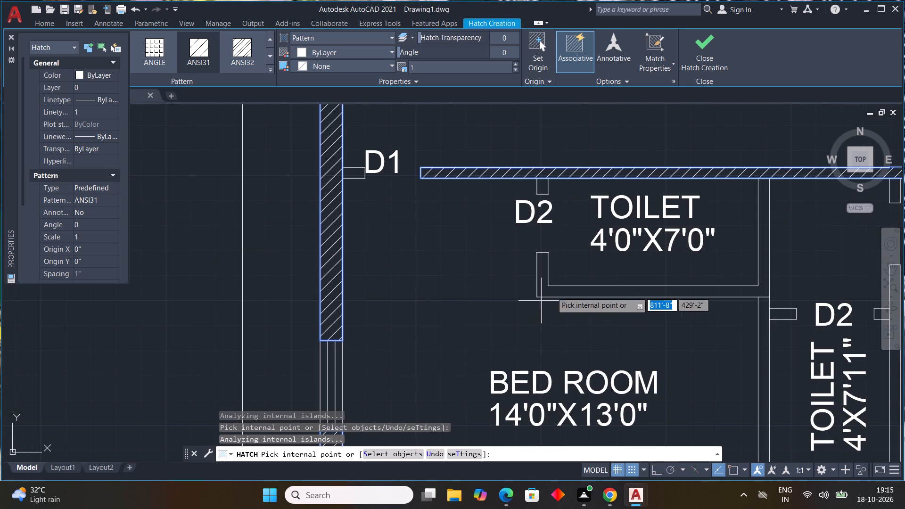
pyautogui.click(774, 337)
pyautogui.click(775, 284)
pyautogui.scroll(-1, 818, 331)
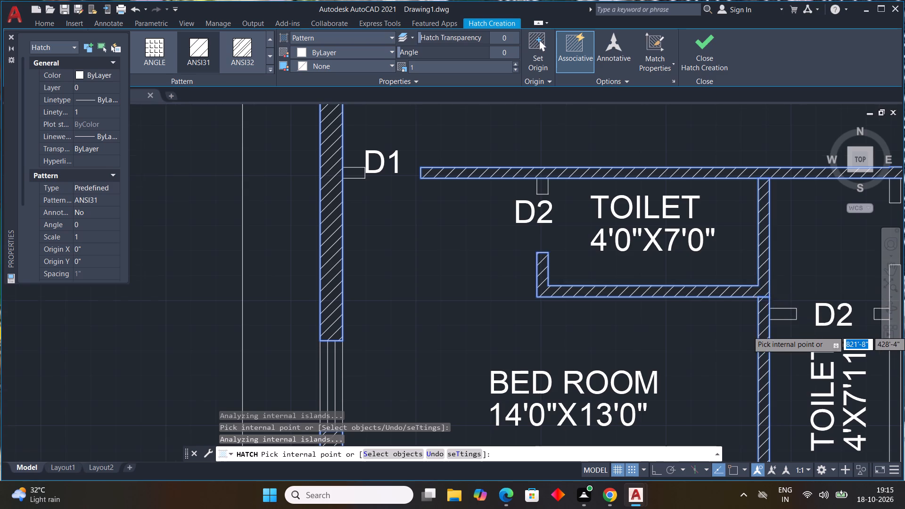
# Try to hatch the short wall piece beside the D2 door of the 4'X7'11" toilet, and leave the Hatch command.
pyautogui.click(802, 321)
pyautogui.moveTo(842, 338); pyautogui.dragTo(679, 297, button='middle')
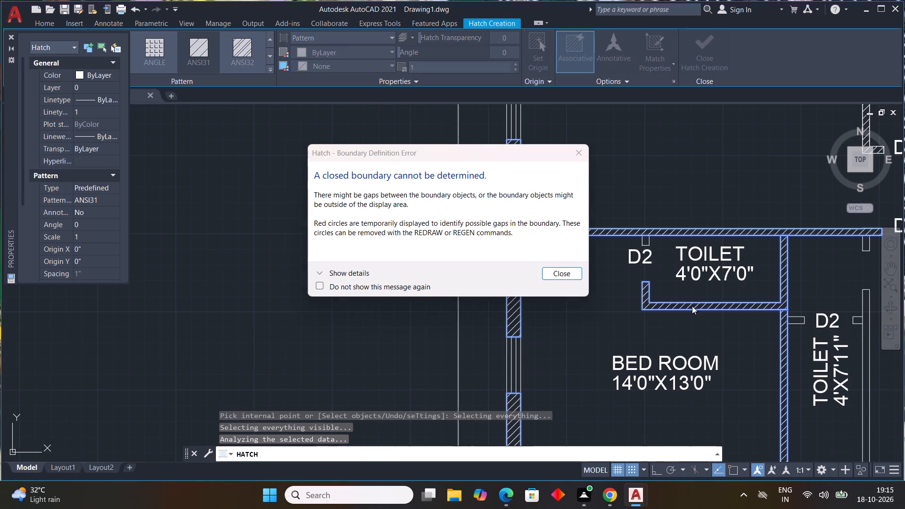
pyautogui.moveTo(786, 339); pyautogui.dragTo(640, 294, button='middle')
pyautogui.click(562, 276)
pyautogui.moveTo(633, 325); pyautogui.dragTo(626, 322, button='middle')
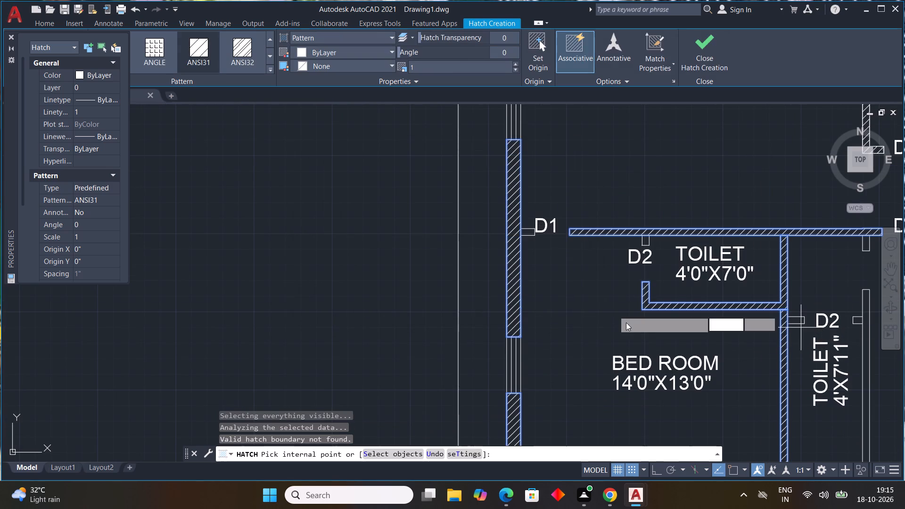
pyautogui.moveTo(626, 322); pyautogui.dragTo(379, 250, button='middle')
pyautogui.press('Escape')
# Hatch the outer wall between the bedroom's D1 balcony door and window, and both wall pieces between the 4'X7'11" toilet and the adjacent bedroom.
pyautogui.moveTo(654, 332); pyautogui.dragTo(397, 218, button='middle')
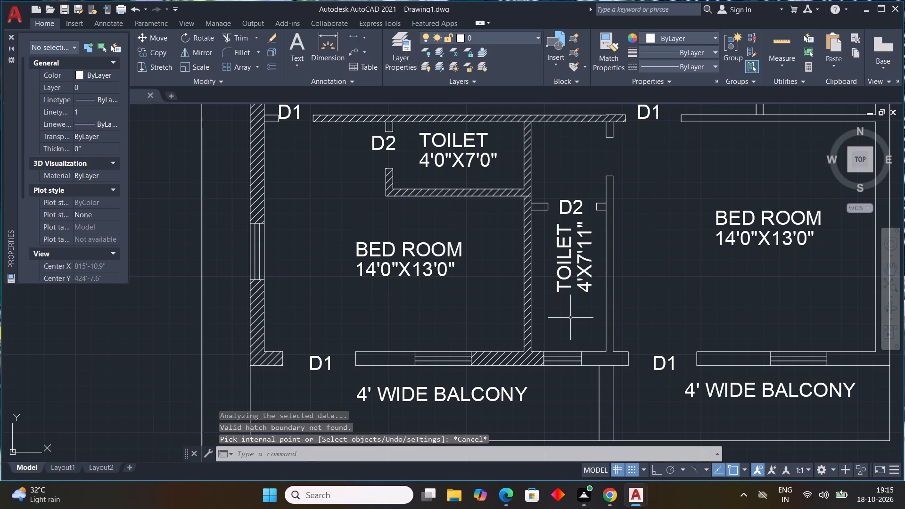
pyautogui.write('H')
pyautogui.press('space')
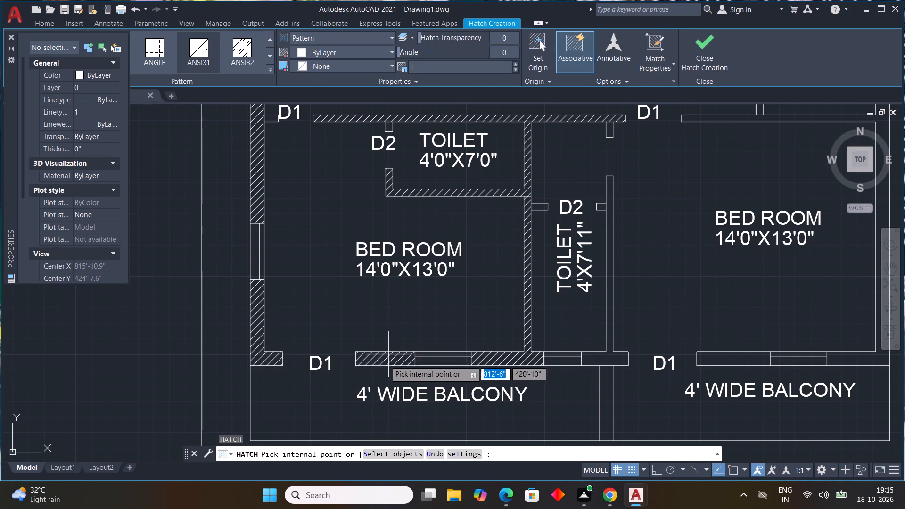
pyautogui.click(385, 361)
pyautogui.click(614, 362)
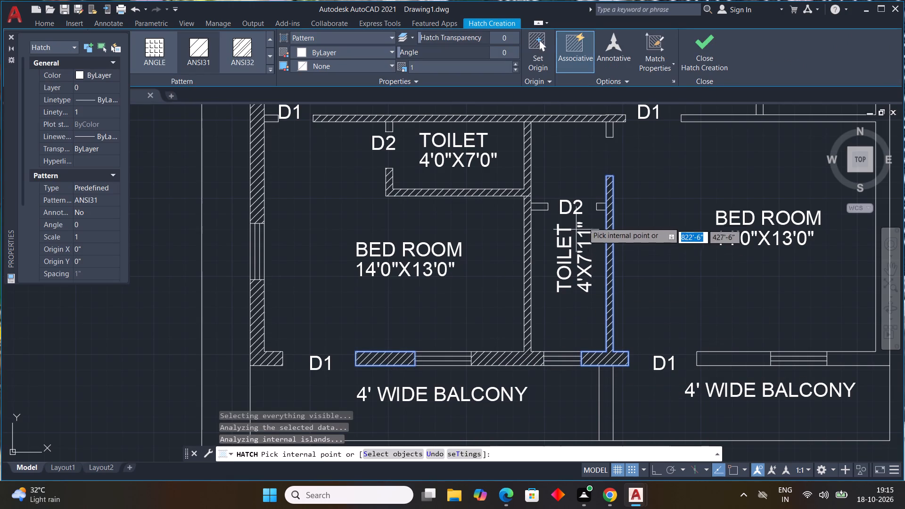
pyautogui.click(614, 132)
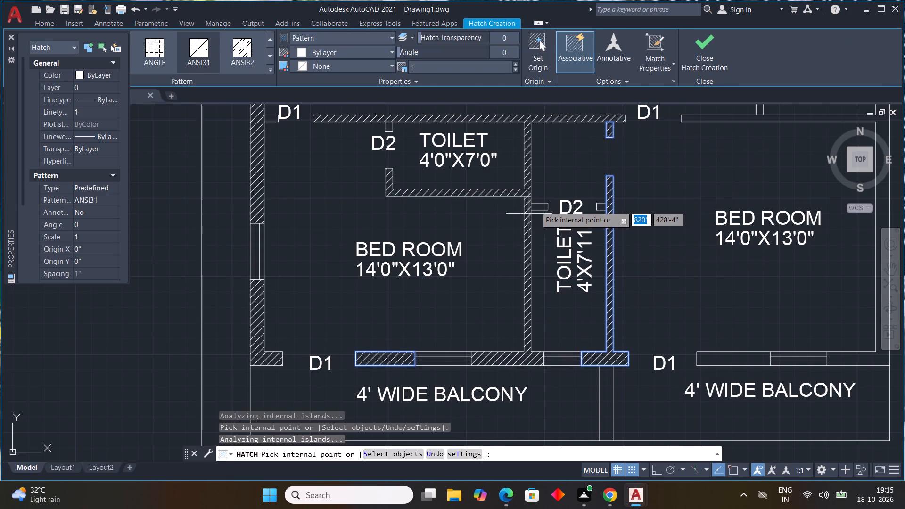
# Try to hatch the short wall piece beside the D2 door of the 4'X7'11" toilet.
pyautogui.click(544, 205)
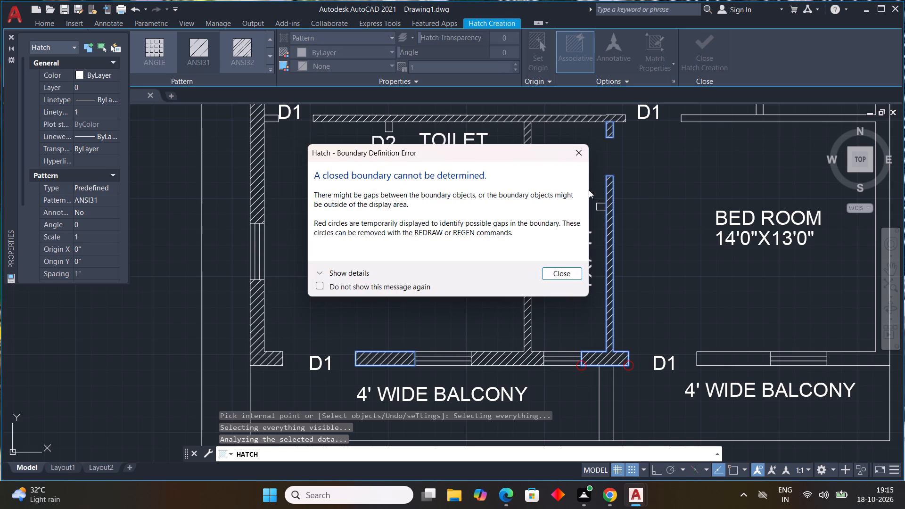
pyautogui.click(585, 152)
# Hatch the adjacent 14'0"X13'0" bedroom's balcony wall beside D1 and its outer corner wall, including the connected wall to the 6'X4' toilet.
pyautogui.scroll(-2, 657, 286)
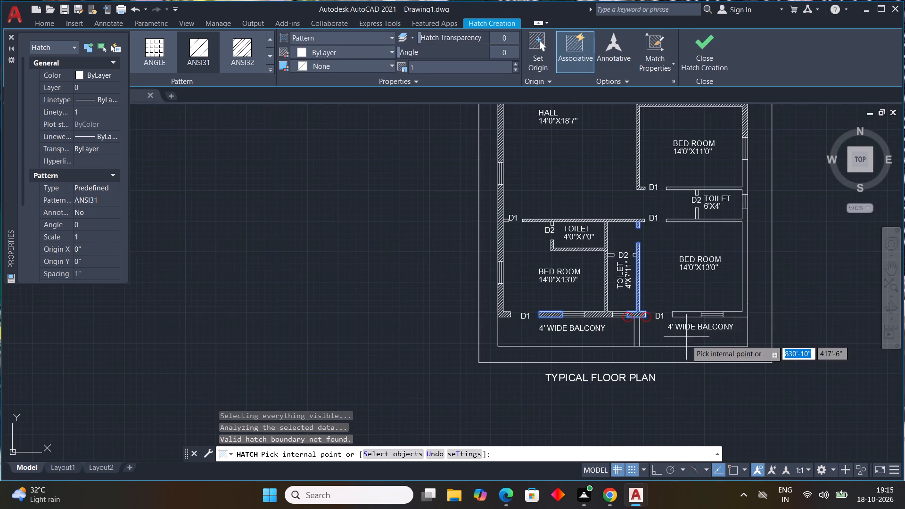
pyautogui.scroll(3, 708, 330)
pyautogui.click(629, 273)
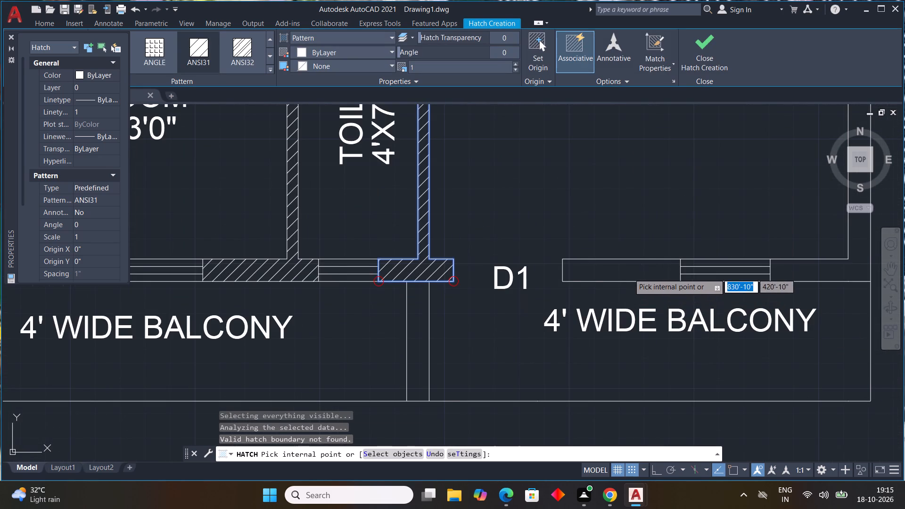
pyautogui.moveTo(680, 322); pyautogui.dragTo(552, 330, button='middle')
pyautogui.click(708, 284)
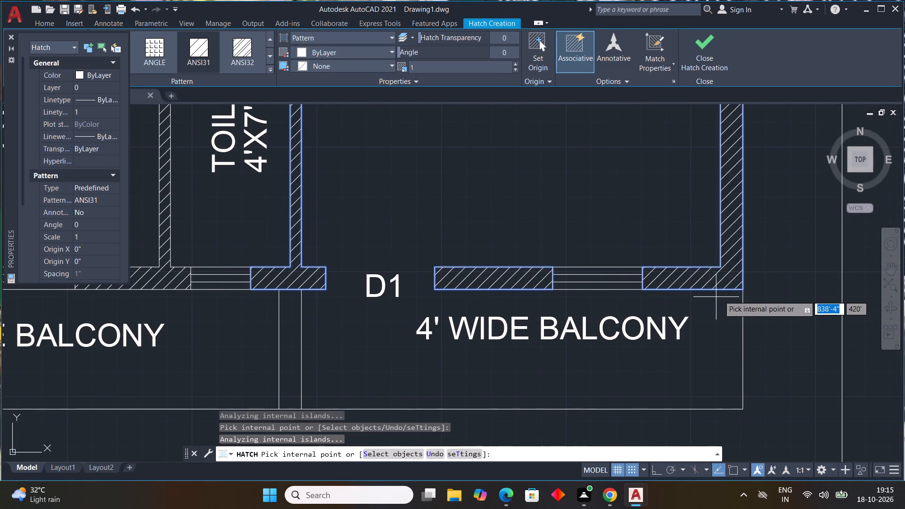
# Hatch the outer wall between the 14'0"X11'0" bedroom and 6'X4' toilet windows, including the connected wall dividing these rooms.
pyautogui.scroll(-3, 722, 312)
pyautogui.moveTo(733, 301); pyautogui.dragTo(727, 355, button='middle')
pyautogui.scroll(2, 714, 227)
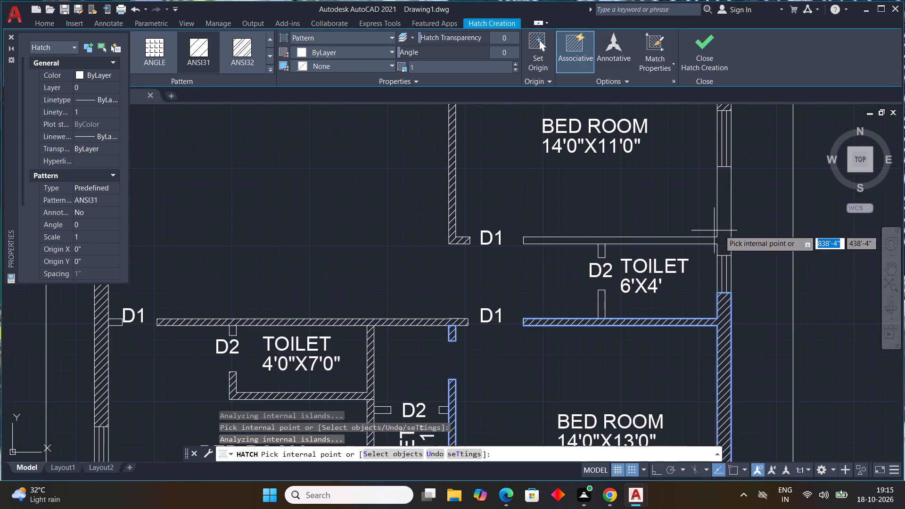
pyautogui.click(729, 232)
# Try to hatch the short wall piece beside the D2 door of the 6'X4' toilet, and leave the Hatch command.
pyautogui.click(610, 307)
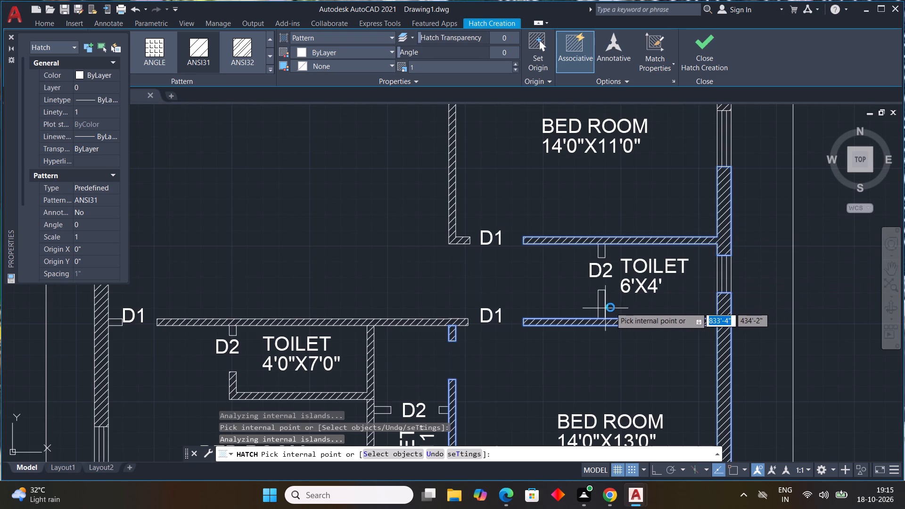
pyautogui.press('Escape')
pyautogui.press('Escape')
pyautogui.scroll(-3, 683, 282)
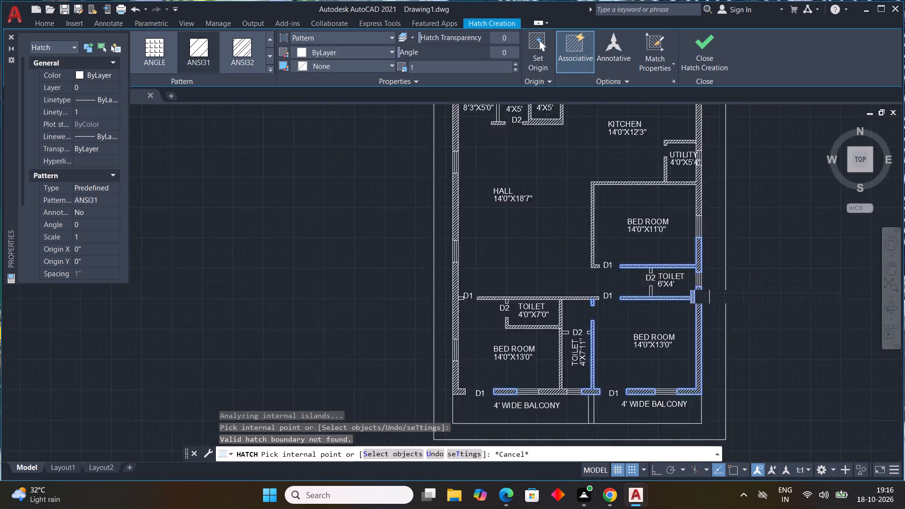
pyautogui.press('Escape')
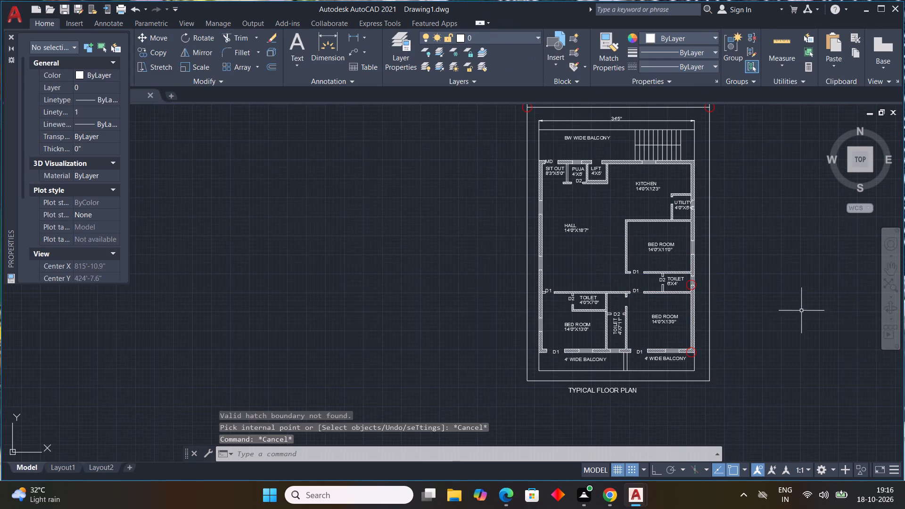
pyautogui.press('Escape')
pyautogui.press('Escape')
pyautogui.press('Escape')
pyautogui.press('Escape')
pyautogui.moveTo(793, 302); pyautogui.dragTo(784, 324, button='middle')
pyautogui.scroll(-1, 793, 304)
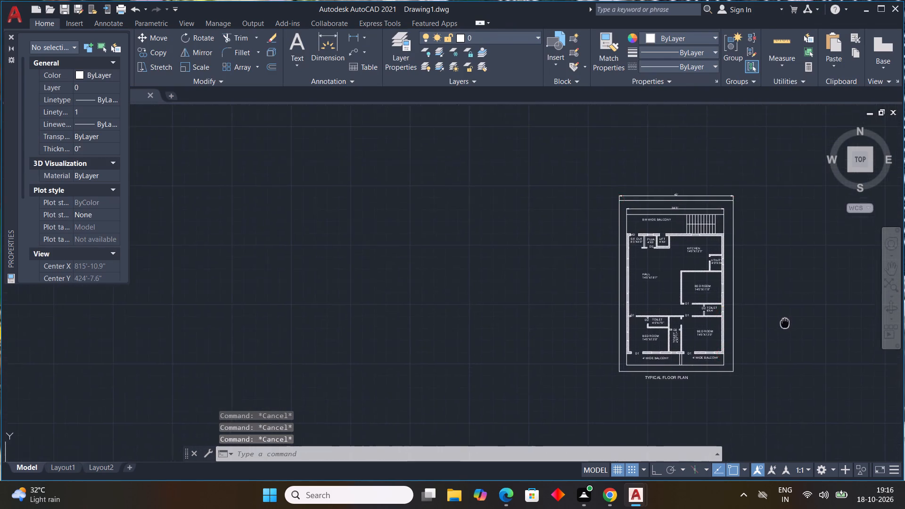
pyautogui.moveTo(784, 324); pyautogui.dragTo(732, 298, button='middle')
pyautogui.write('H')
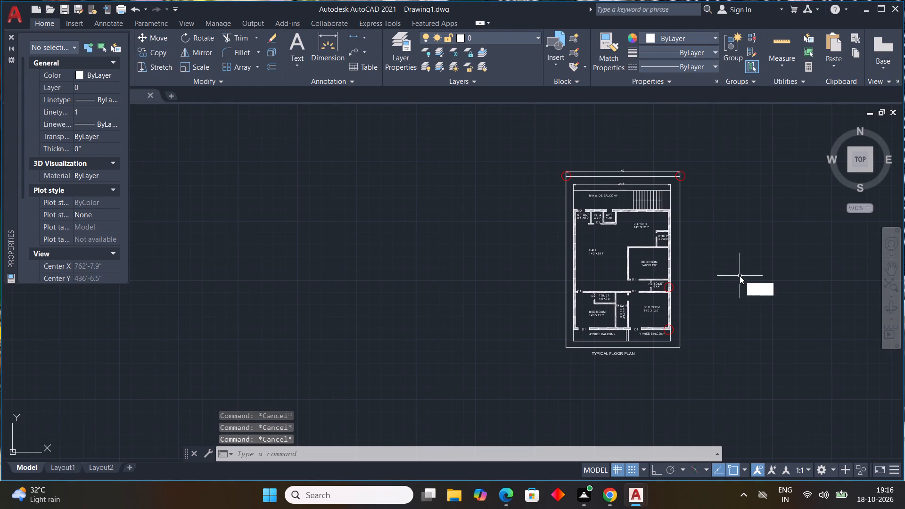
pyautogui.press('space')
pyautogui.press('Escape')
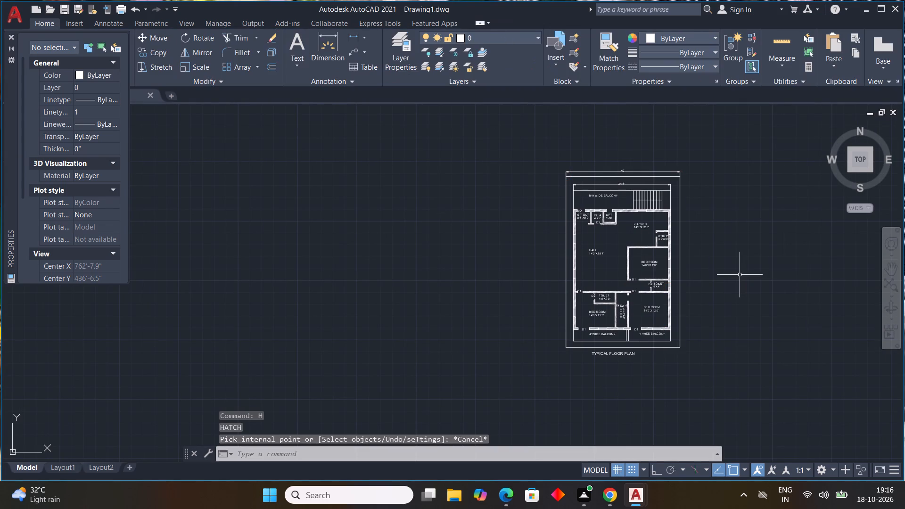
# Copy the entire floor plan with its title horizontally to the east with Ortho on, using the plot's lower-left corner as base point.
pyautogui.moveTo(739, 274); pyautogui.dragTo(659, 261, button='middle')
pyautogui.scroll(2, 644, 247)
pyautogui.moveTo(644, 247); pyautogui.dragTo(649, 251, button='middle')
pyautogui.scroll(-1, 644, 247)
pyautogui.scroll(1, 649, 250)
pyautogui.scroll(-3, 665, 213)
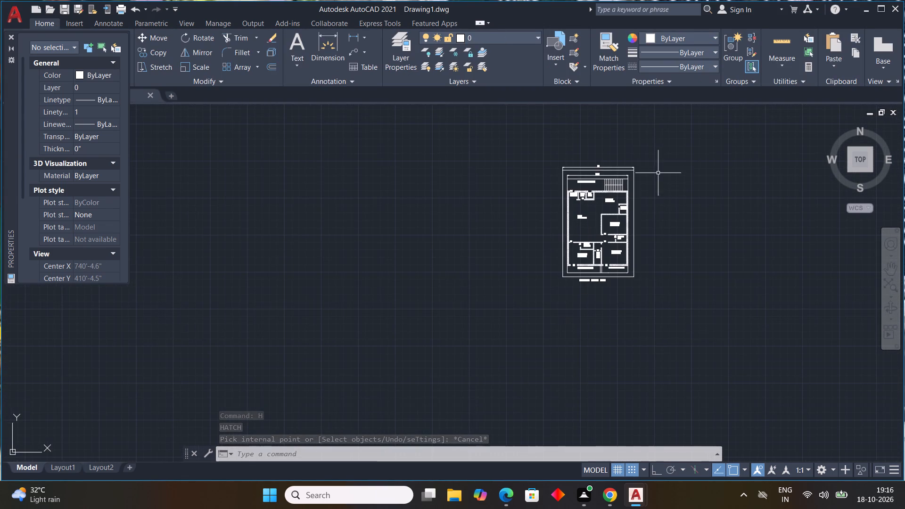
pyautogui.click(661, 155)
pyautogui.click(542, 312)
pyautogui.press('c')
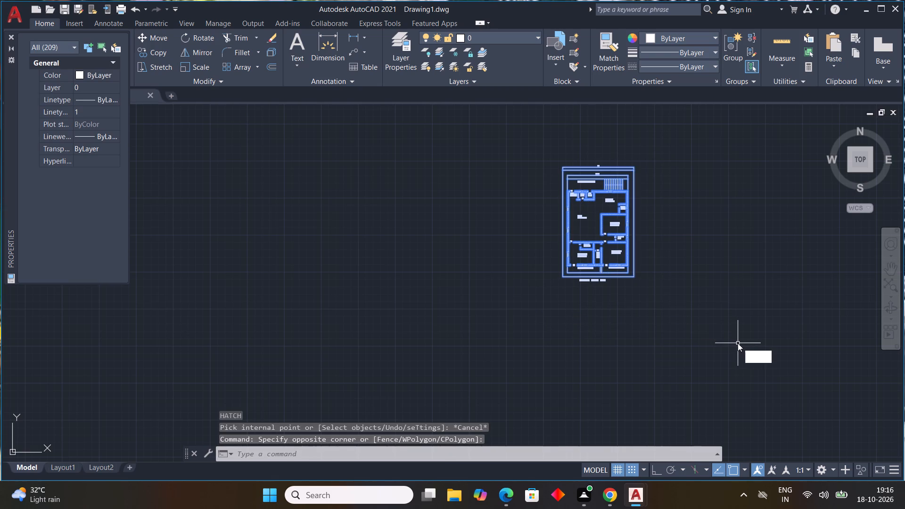
pyautogui.write('O')
pyautogui.press('space')
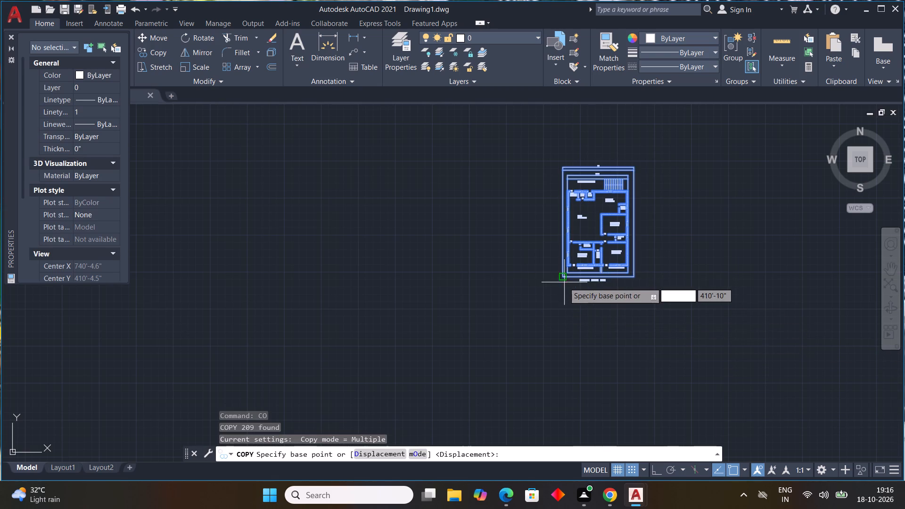
pyautogui.click(559, 279)
pyautogui.moveTo(690, 290); pyautogui.dragTo(633, 325, button='middle')
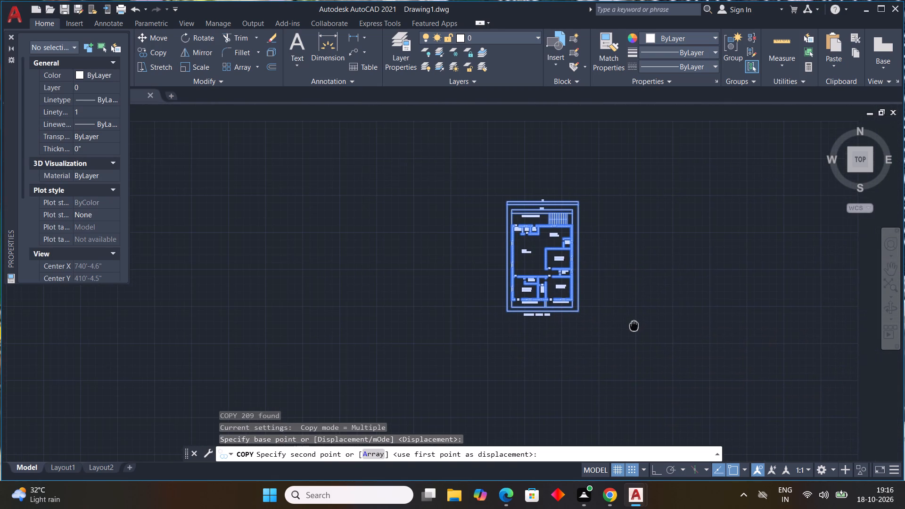
pyautogui.moveTo(633, 325); pyautogui.dragTo(632, 325, button='middle')
pyautogui.press('F8')
pyautogui.click(649, 314)
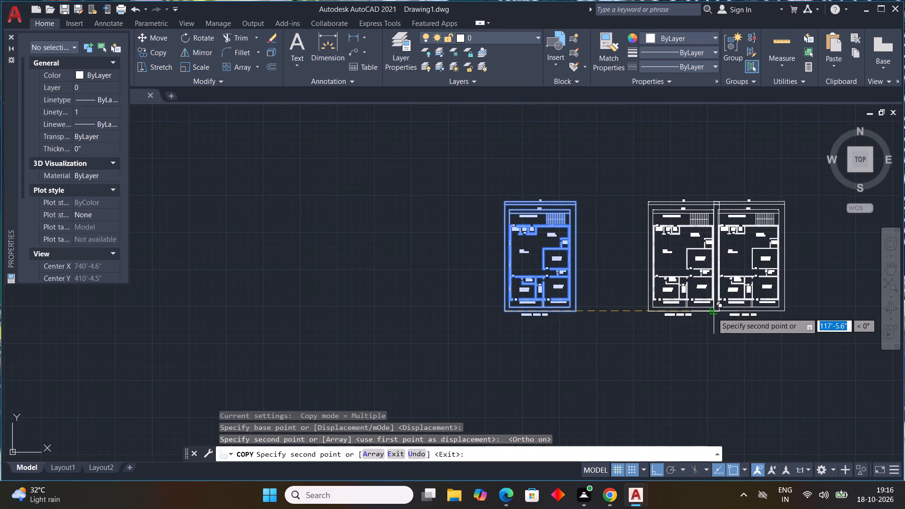
pyautogui.press('Escape')
# Move the copied floor plan about 23'-5" horizontally closer to the original plan.
pyautogui.moveTo(683, 305); pyautogui.dragTo(609, 303, button='middle')
pyautogui.moveTo(701, 184); pyautogui.dragTo(697, 185)
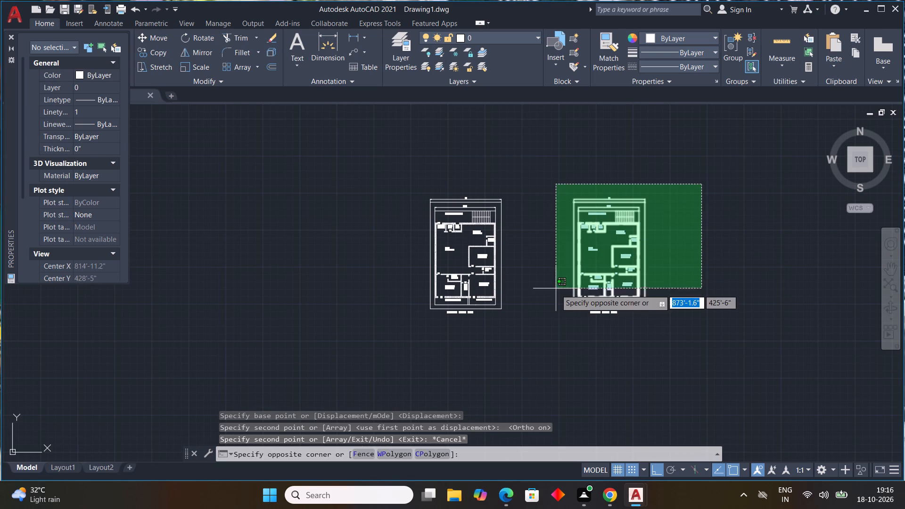
pyautogui.click(551, 323)
pyautogui.press('m')
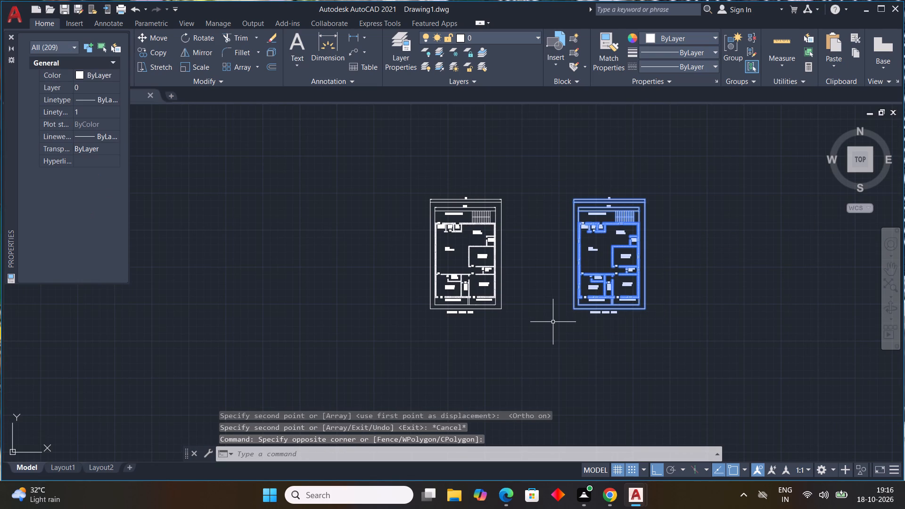
pyautogui.press('space')
pyautogui.click(579, 309)
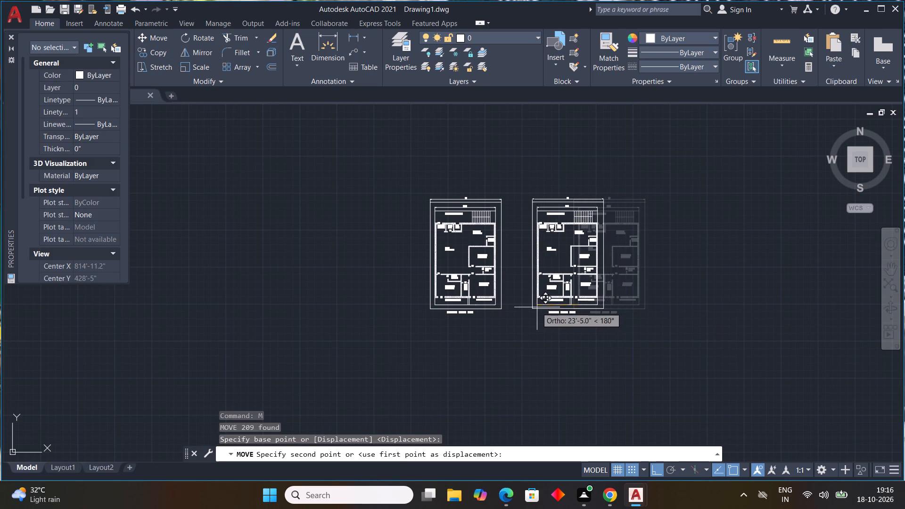
pyautogui.click(536, 307)
pyautogui.press('Escape')
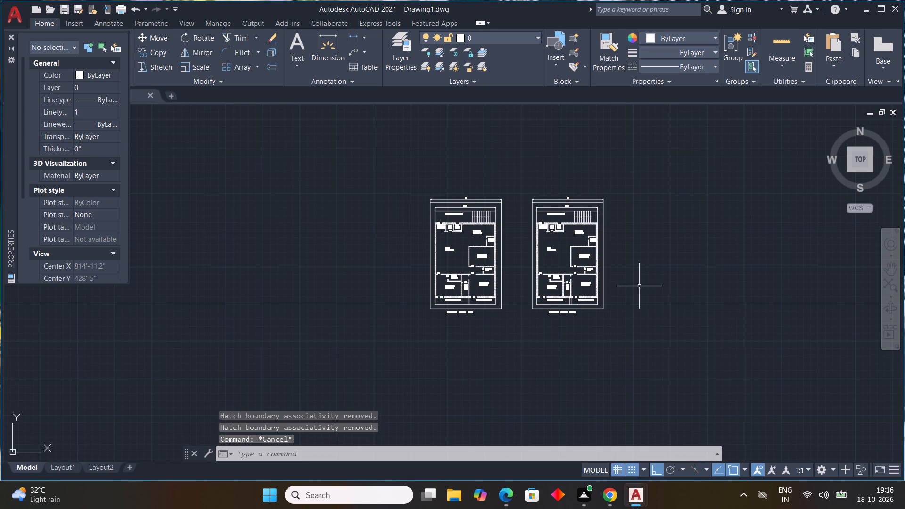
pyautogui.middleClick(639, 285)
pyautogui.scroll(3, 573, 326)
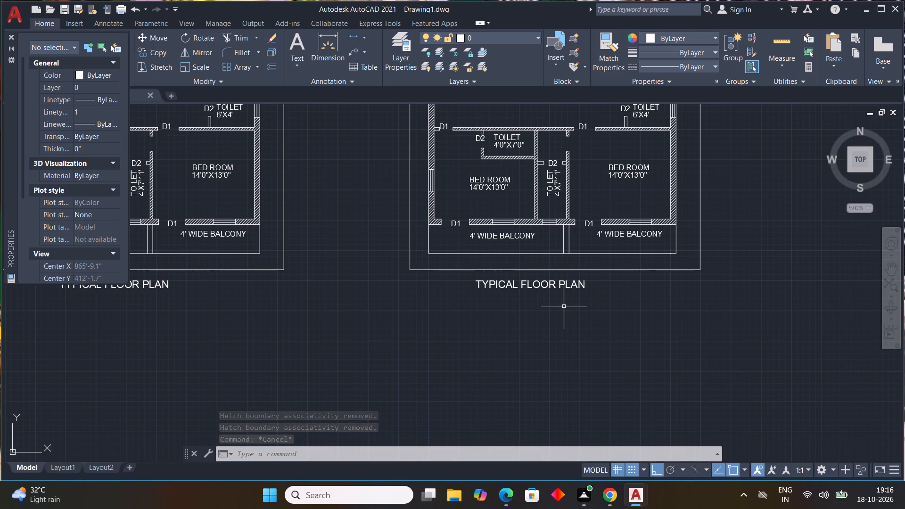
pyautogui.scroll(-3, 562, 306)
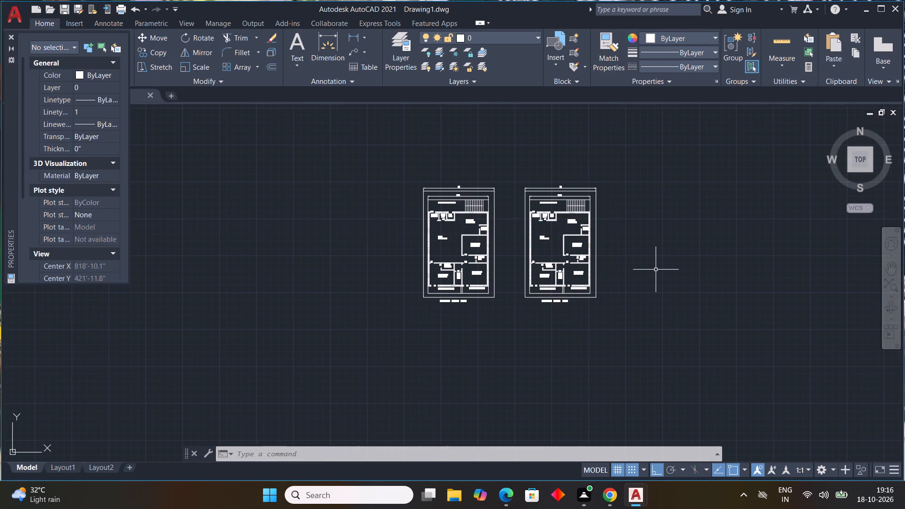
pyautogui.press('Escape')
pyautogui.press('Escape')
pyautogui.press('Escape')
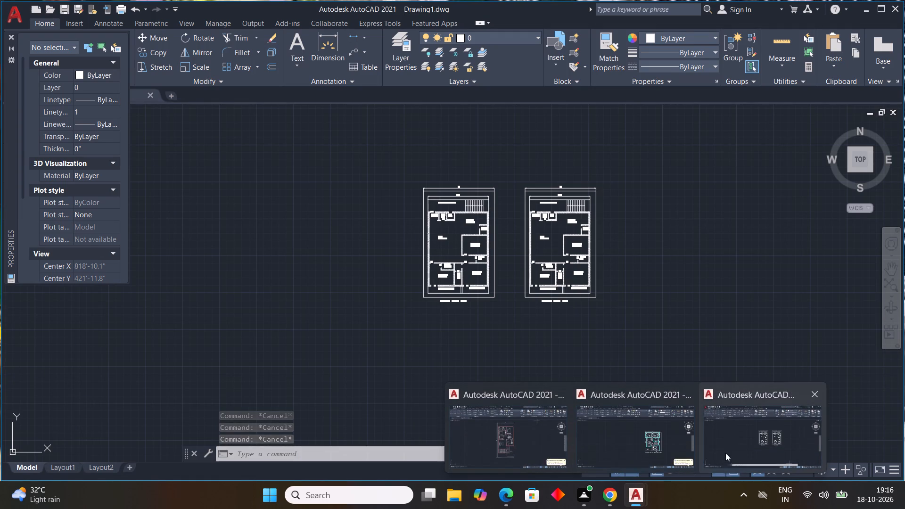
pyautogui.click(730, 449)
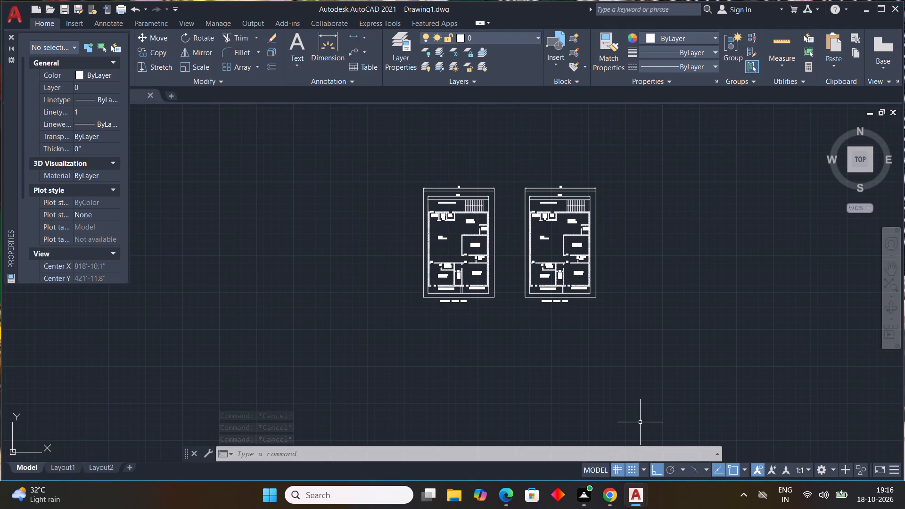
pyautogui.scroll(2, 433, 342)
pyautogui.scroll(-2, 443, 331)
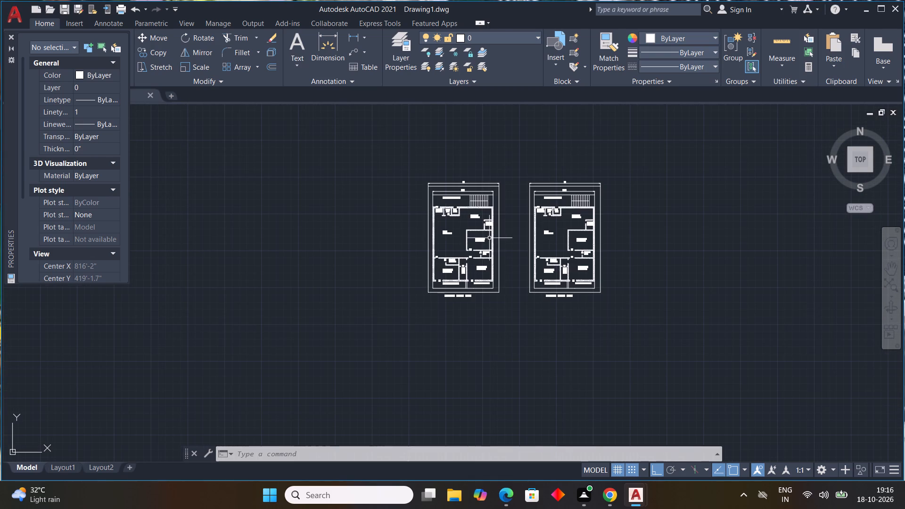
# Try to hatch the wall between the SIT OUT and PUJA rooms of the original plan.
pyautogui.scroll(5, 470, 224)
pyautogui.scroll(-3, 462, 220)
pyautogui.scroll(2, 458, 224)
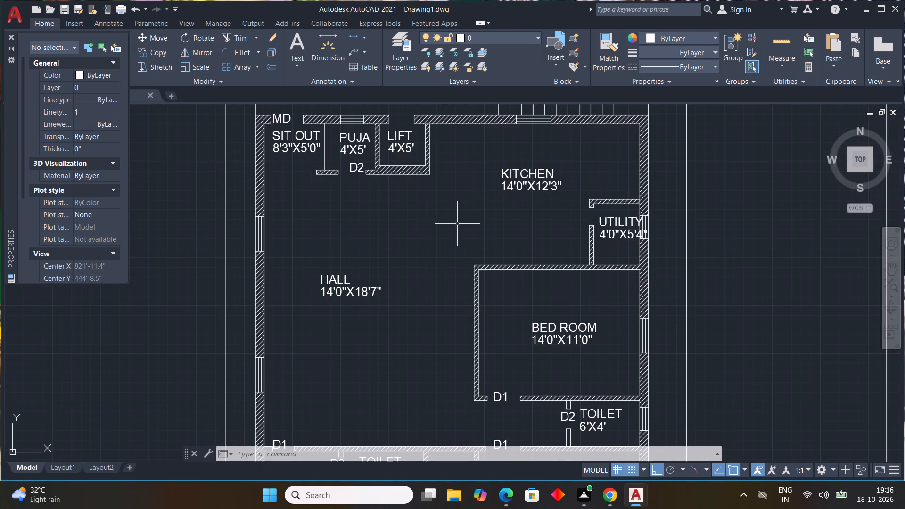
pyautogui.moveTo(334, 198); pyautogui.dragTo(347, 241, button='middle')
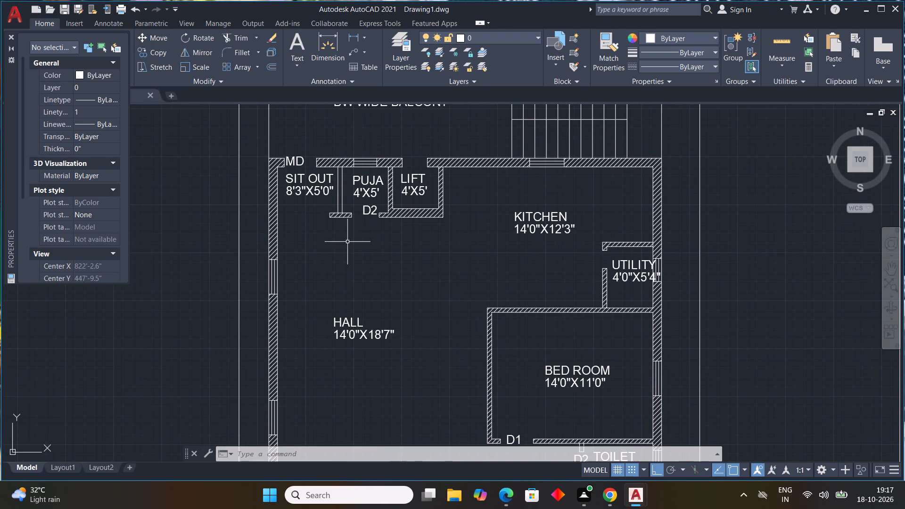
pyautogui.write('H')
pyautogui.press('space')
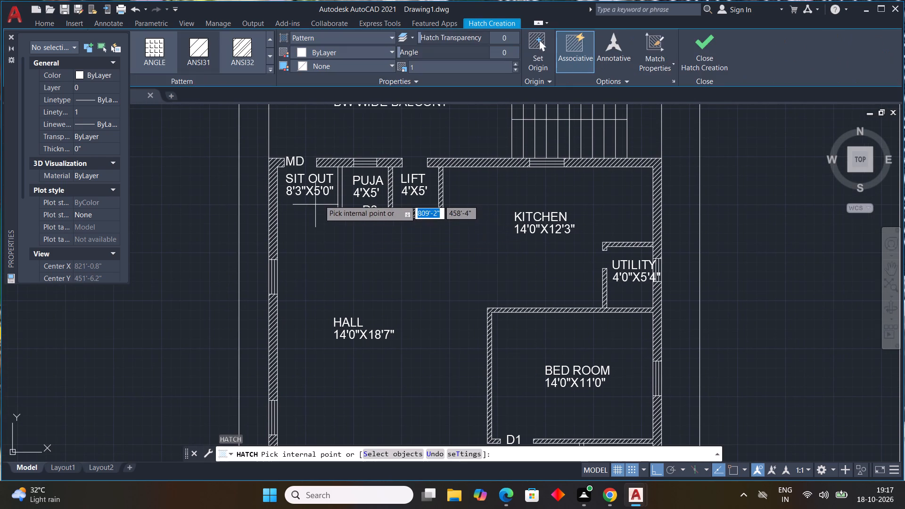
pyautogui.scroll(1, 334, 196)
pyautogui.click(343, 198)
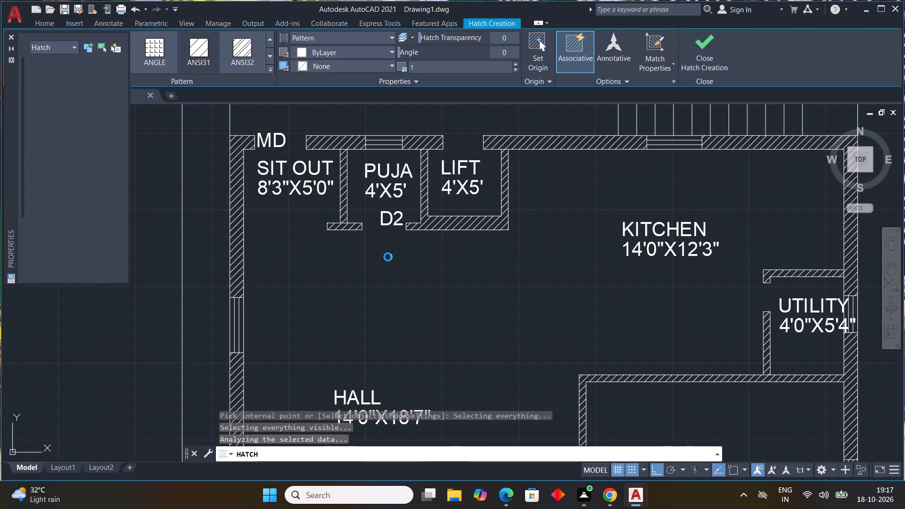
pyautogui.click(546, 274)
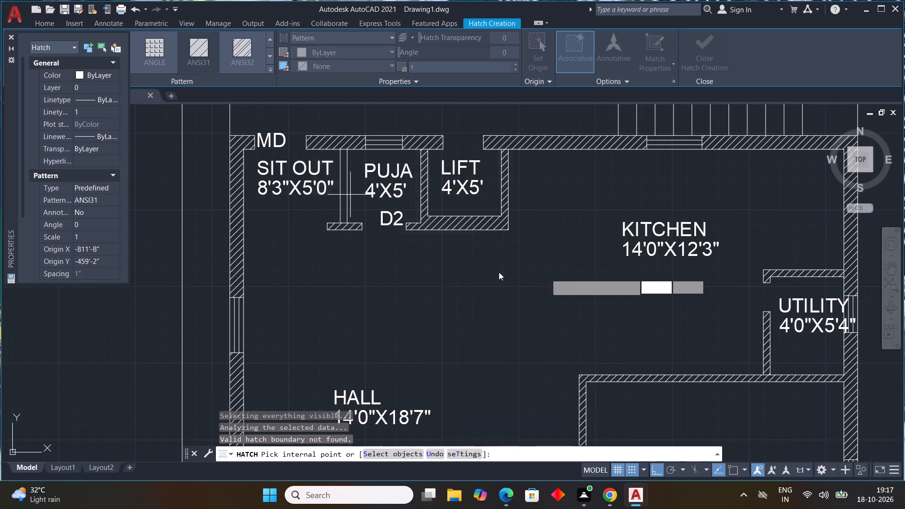
# Examine the unhatched wall stubs beside the D1 and D2 doors of the original plan, and leave the Hatch command.
pyautogui.scroll(-2, 349, 269)
pyautogui.moveTo(398, 309); pyautogui.dragTo(363, 177, button='middle')
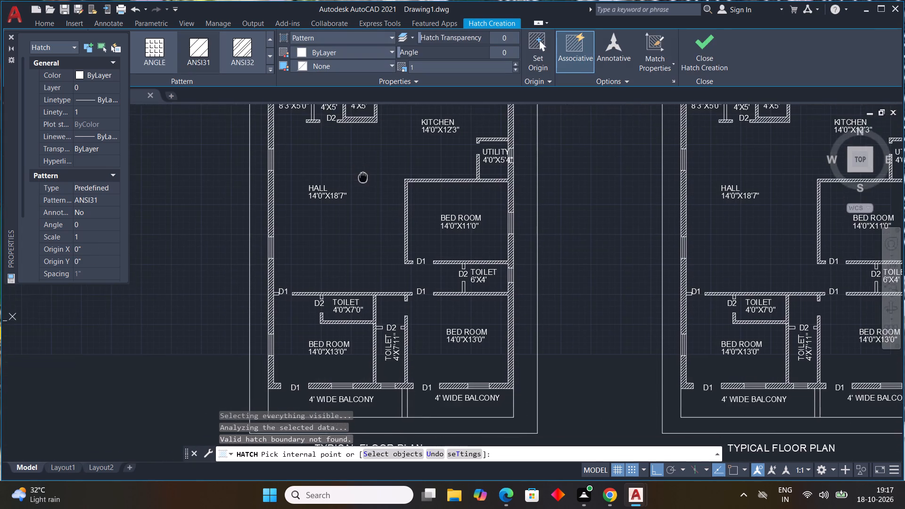
pyautogui.moveTo(363, 177); pyautogui.dragTo(365, 169, button='middle')
pyautogui.scroll(3, 432, 297)
pyautogui.scroll(-2, 494, 266)
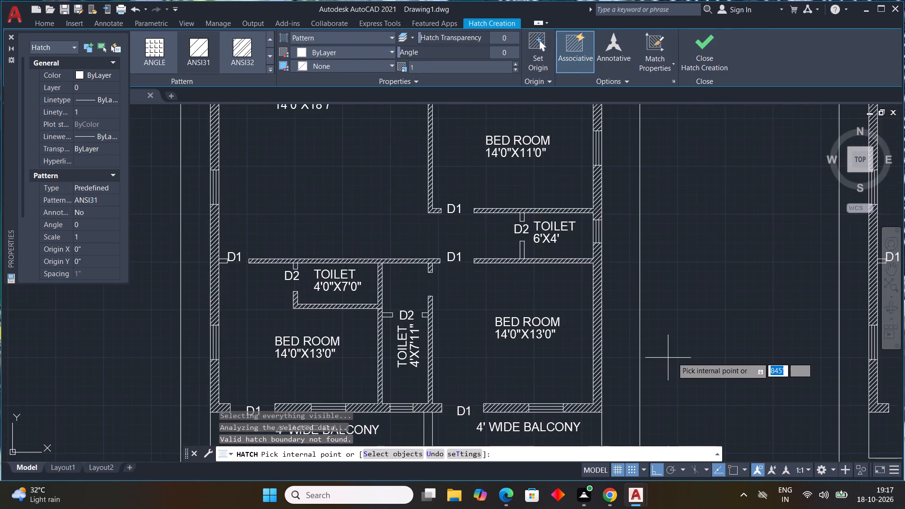
pyautogui.scroll(-2, 672, 356)
pyautogui.moveTo(697, 372); pyautogui.dragTo(601, 375, button='middle')
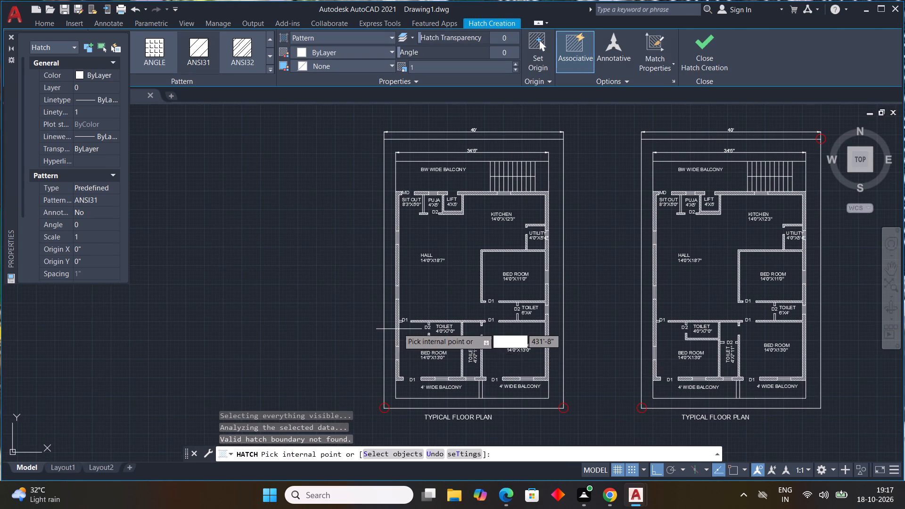
pyautogui.scroll(7, 398, 327)
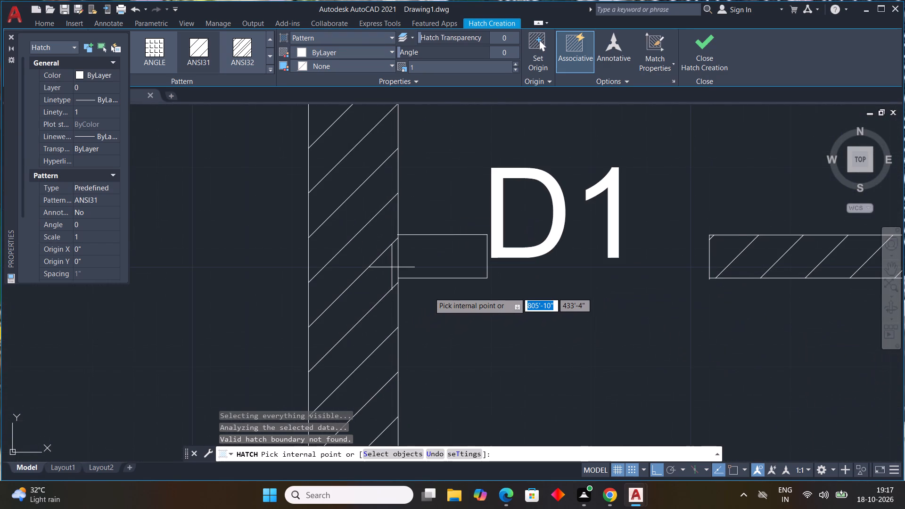
pyautogui.scroll(-8, 669, 279)
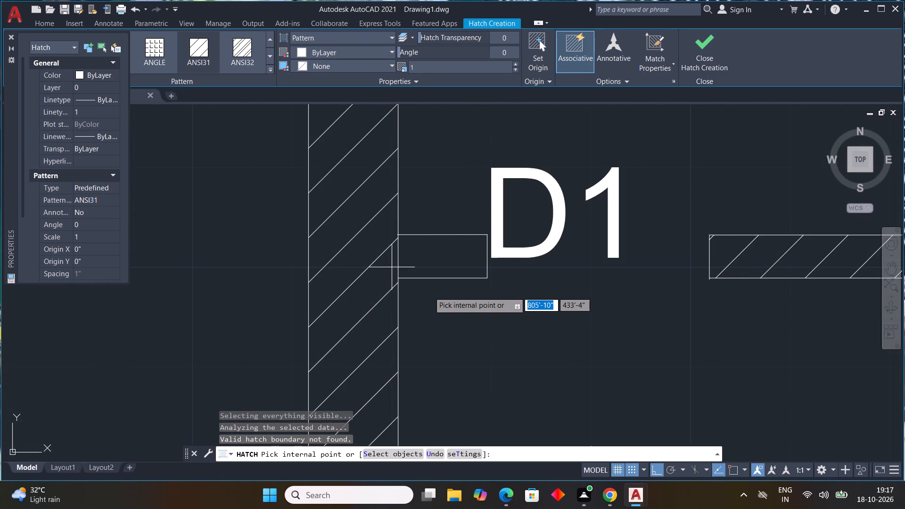
pyautogui.scroll(-5, 826, 354)
pyautogui.press('Escape')
pyautogui.press('Escape')
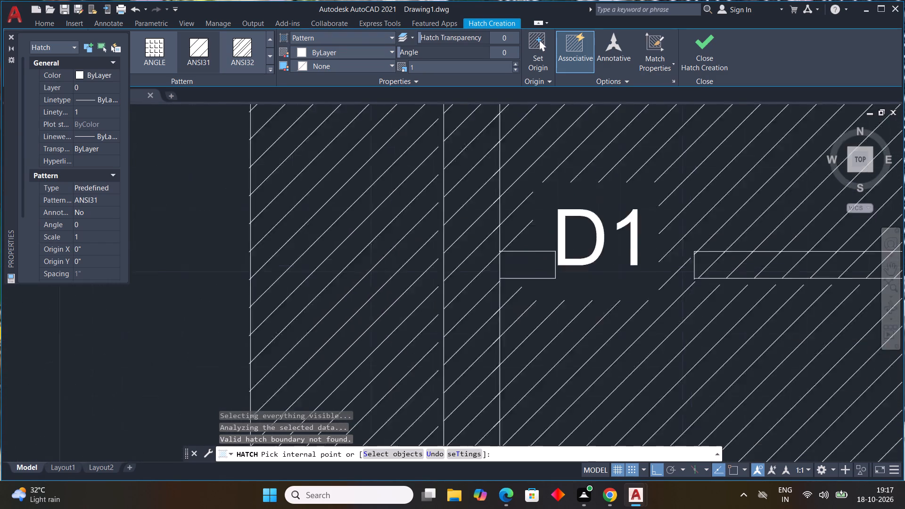
pyautogui.press('Escape')
# Trim the wall lines crossing the two short stubs beside the D2 door of the 4'X7'11" toilet.
pyautogui.scroll(-3, 765, 336)
pyautogui.moveTo(753, 329); pyautogui.dragTo(675, 265, button='middle')
pyautogui.scroll(1, 703, 289)
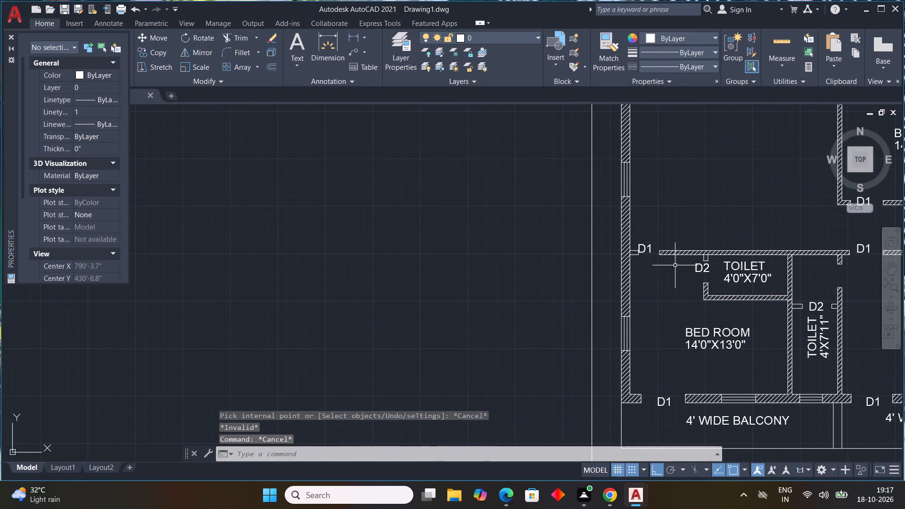
pyautogui.write('TR')
pyautogui.press('space')
pyautogui.scroll(3, 822, 312)
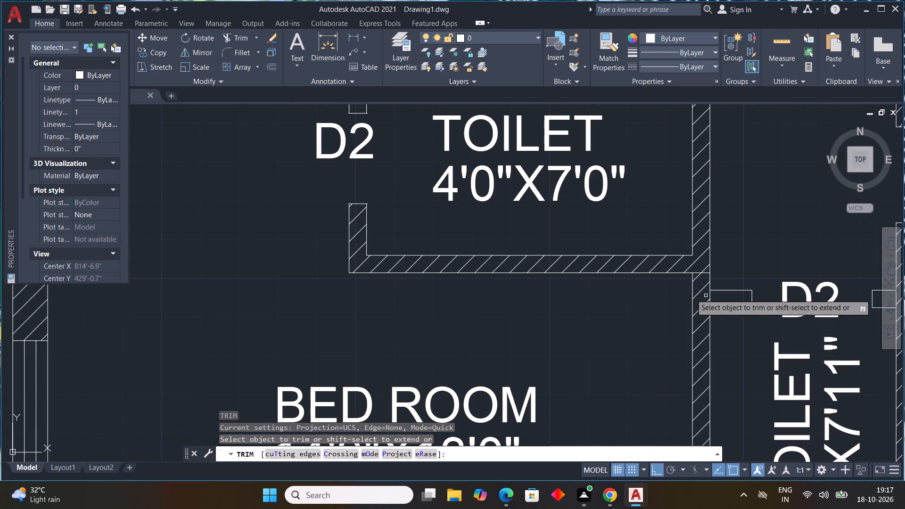
pyautogui.click(712, 299)
pyautogui.scroll(-1, 760, 313)
pyautogui.moveTo(758, 314); pyautogui.dragTo(650, 292, button='middle')
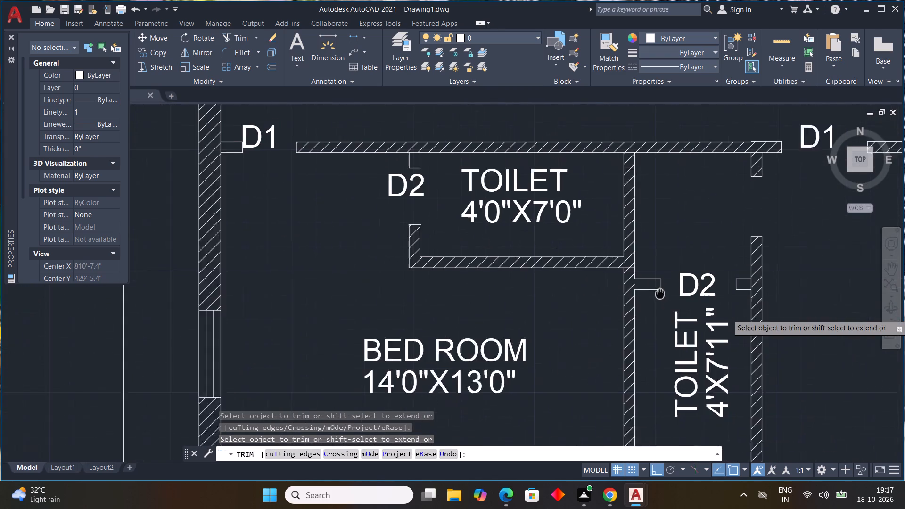
pyautogui.moveTo(650, 292); pyautogui.dragTo(613, 287, button='middle')
pyautogui.scroll(2, 697, 278)
pyautogui.click(702, 276)
pyautogui.scroll(-2, 735, 293)
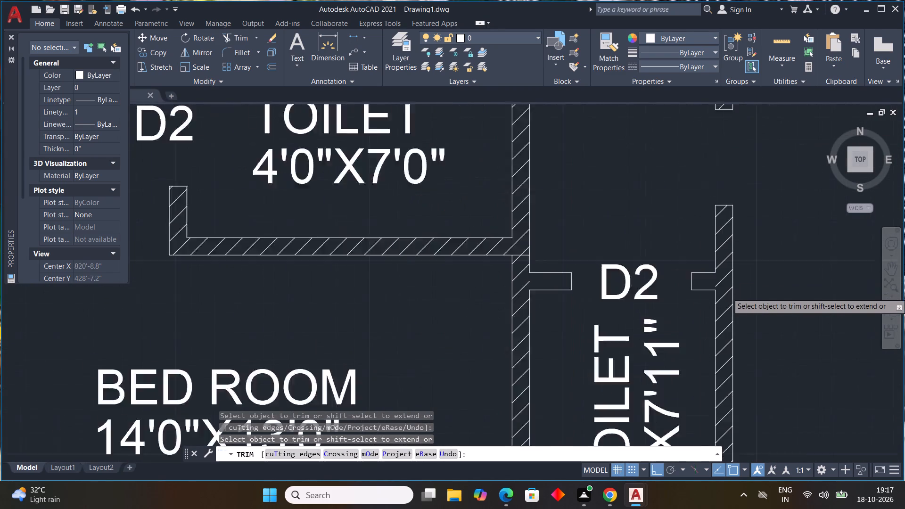
# Trim the wall lines closing the upper D2 stub of the 4'0"X7'0" toilet and the D1 stub at the west outer wall.
pyautogui.scroll(-1, 735, 293)
pyautogui.moveTo(676, 235); pyautogui.dragTo(682, 276, button='middle')
pyautogui.scroll(-1, 678, 276)
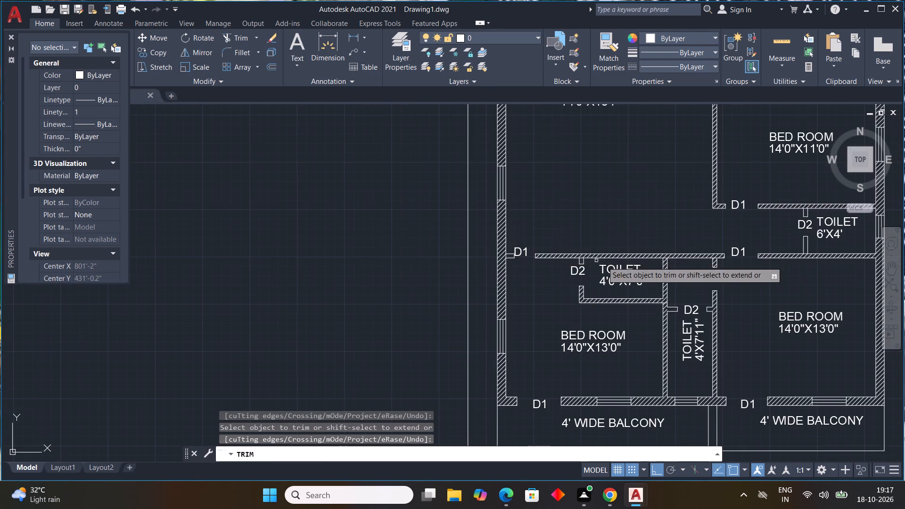
pyautogui.scroll(3, 586, 262)
pyautogui.click(568, 246)
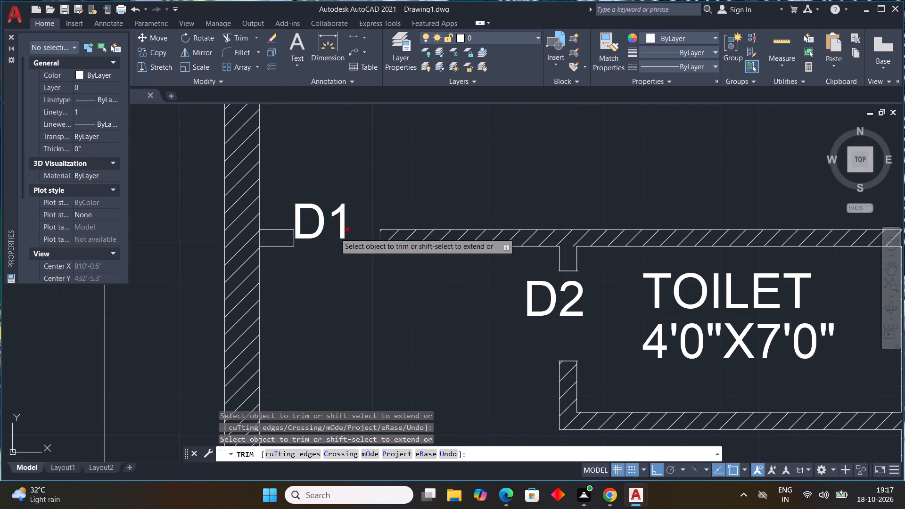
pyautogui.click(260, 238)
# Trim the wall lines where the two D2 door stubs of the 6'X4' toilet meet the adjoining horizontal walls.
pyautogui.scroll(-2, 363, 266)
pyautogui.scroll(-2, 371, 312)
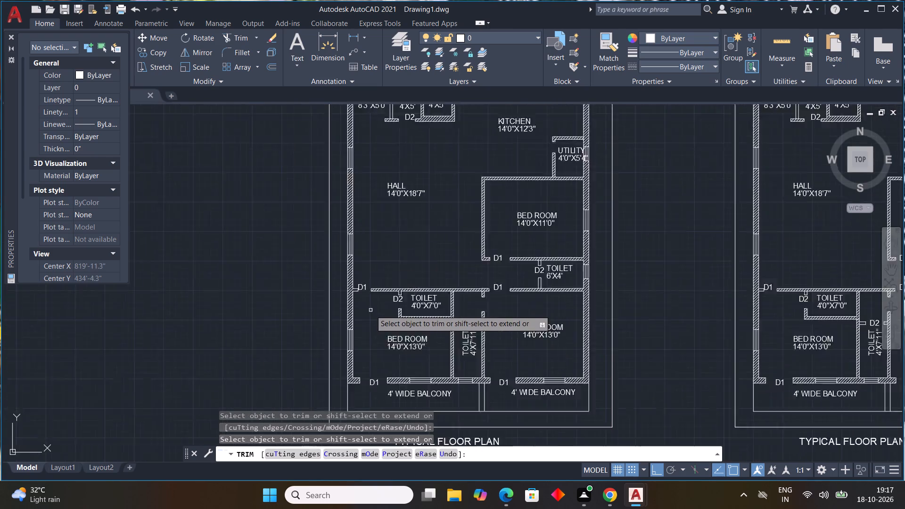
pyautogui.scroll(-1, 370, 310)
pyautogui.scroll(4, 474, 275)
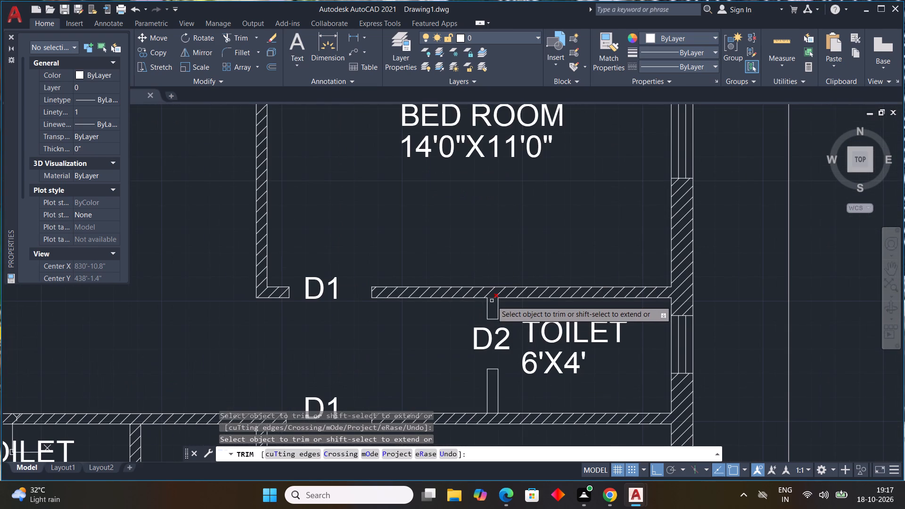
pyautogui.click(491, 297)
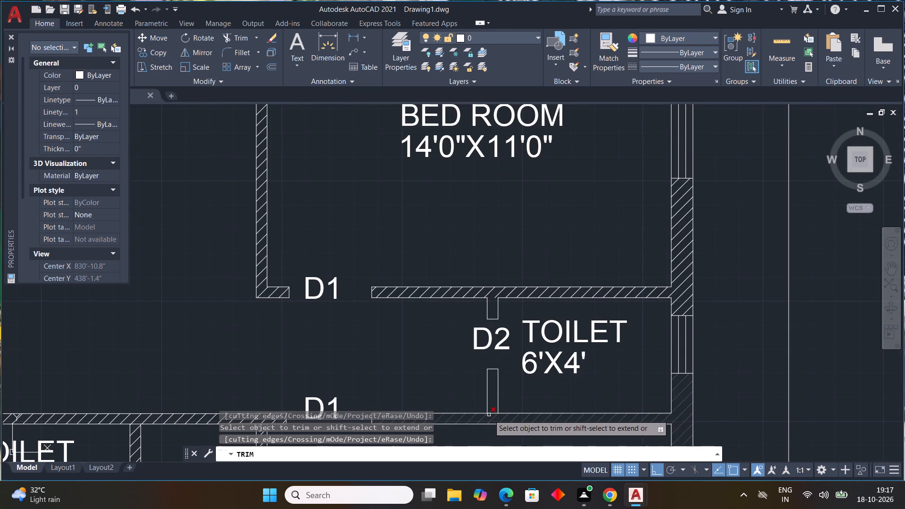
pyautogui.click(491, 413)
# Trim the outer wall's inner line where the wall between SIT OUT and PUJA meets it.
pyautogui.scroll(-3, 559, 399)
pyautogui.moveTo(380, 341); pyautogui.dragTo(456, 401, button='middle')
pyautogui.scroll(3, 465, 266)
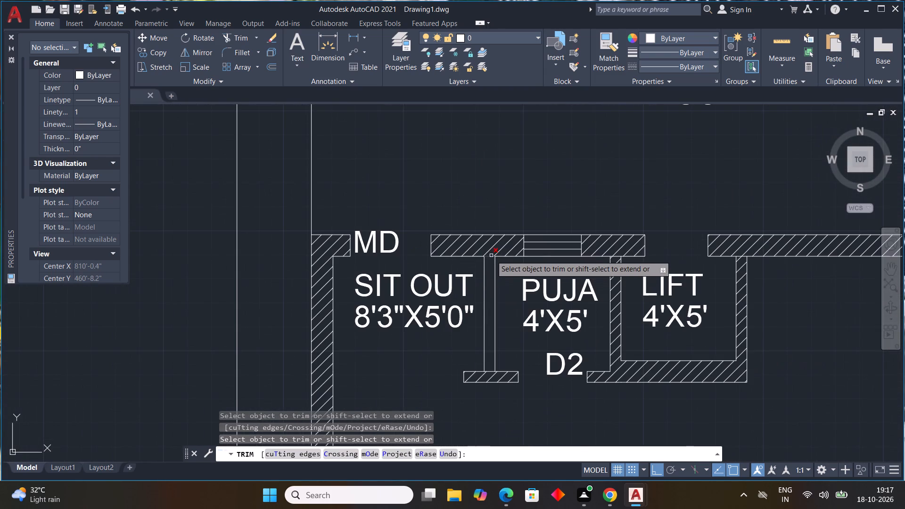
pyautogui.click(490, 255)
# Trim away the hatch in the outer wall between the MD door and the PUJA window.
pyautogui.scroll(-2, 526, 333)
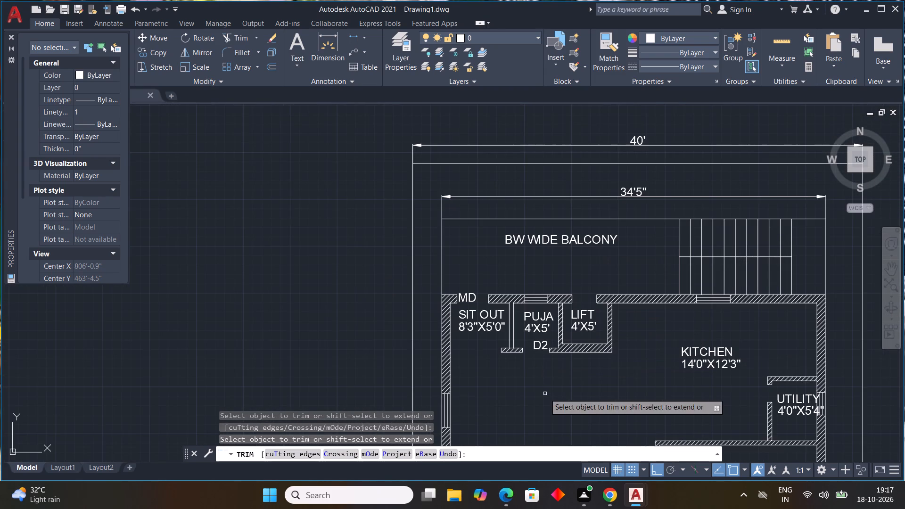
pyautogui.moveTo(545, 394); pyautogui.dragTo(526, 265, button='middle')
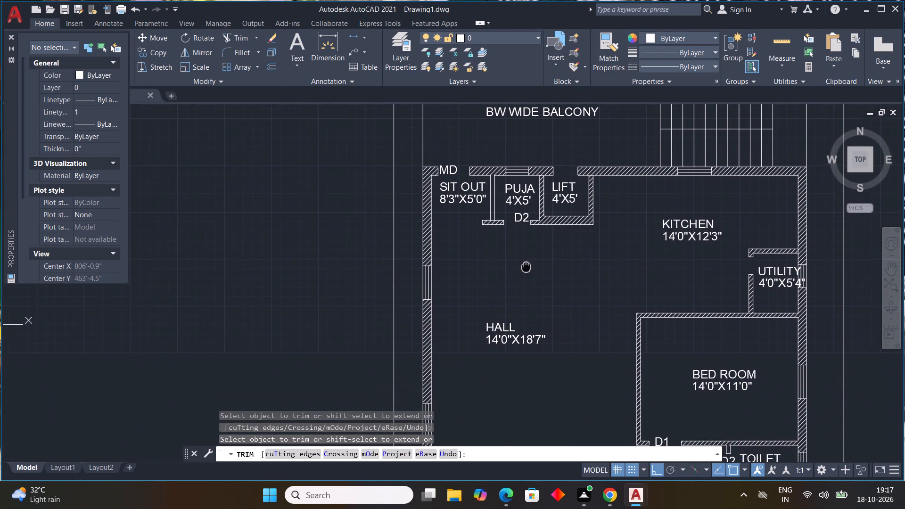
pyautogui.moveTo(526, 265); pyautogui.dragTo(525, 259, button='middle')
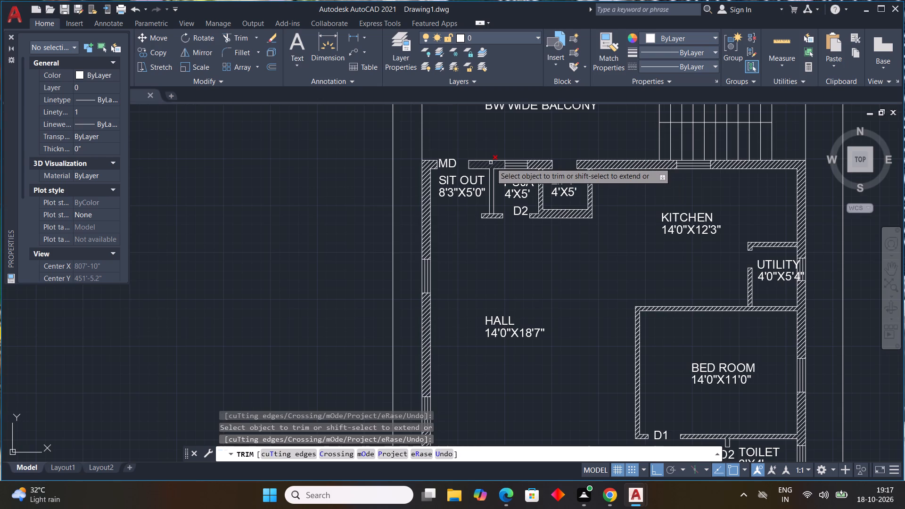
pyautogui.click(491, 163)
# Trim away the hatch in the west outer wall beside D1 and in the horizontal wall above the 4'0"X7'0" toilet.
pyautogui.scroll(-2, 532, 278)
pyautogui.moveTo(532, 308); pyautogui.dragTo(513, 233, button='middle')
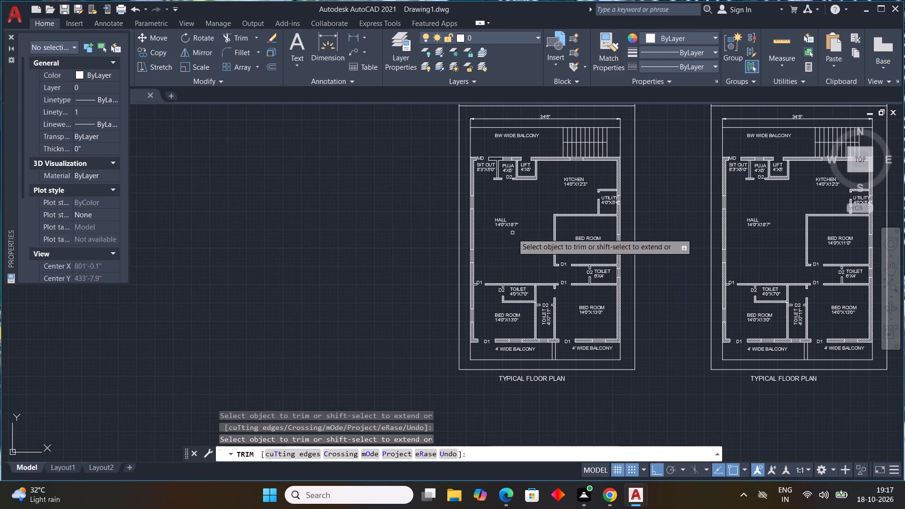
pyautogui.scroll(3, 490, 296)
pyautogui.click(423, 263)
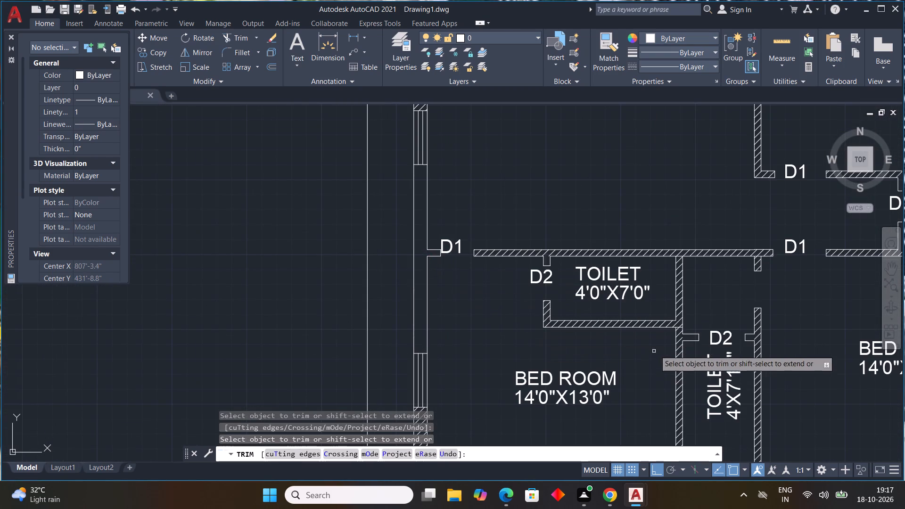
pyautogui.click(575, 252)
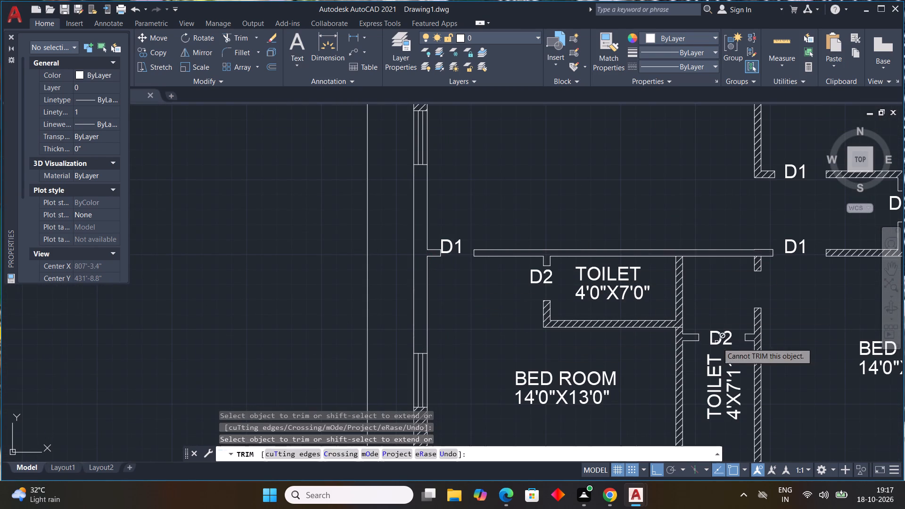
# Trim away the hatch in both long side walls of the 4'X7'11" toilet, and leave the Trim command.
pyautogui.moveTo(719, 308); pyautogui.dragTo(654, 251, button='middle')
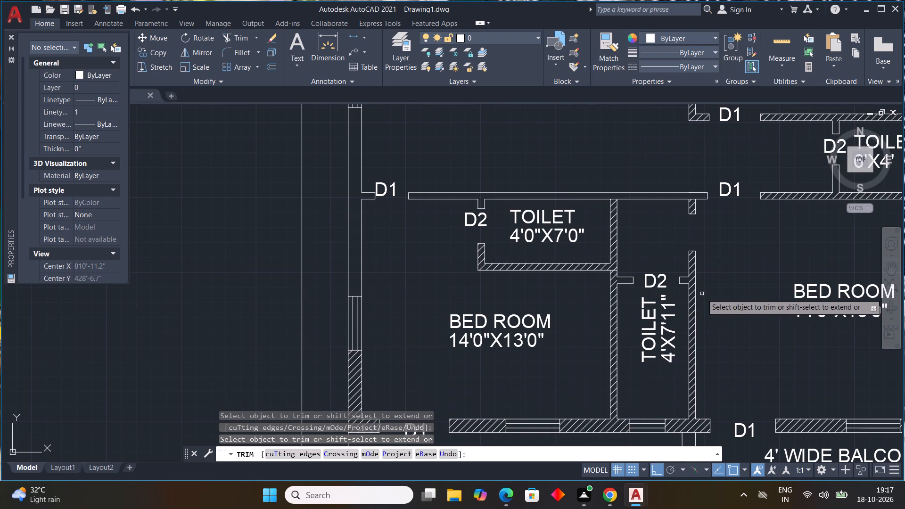
pyautogui.click(692, 285)
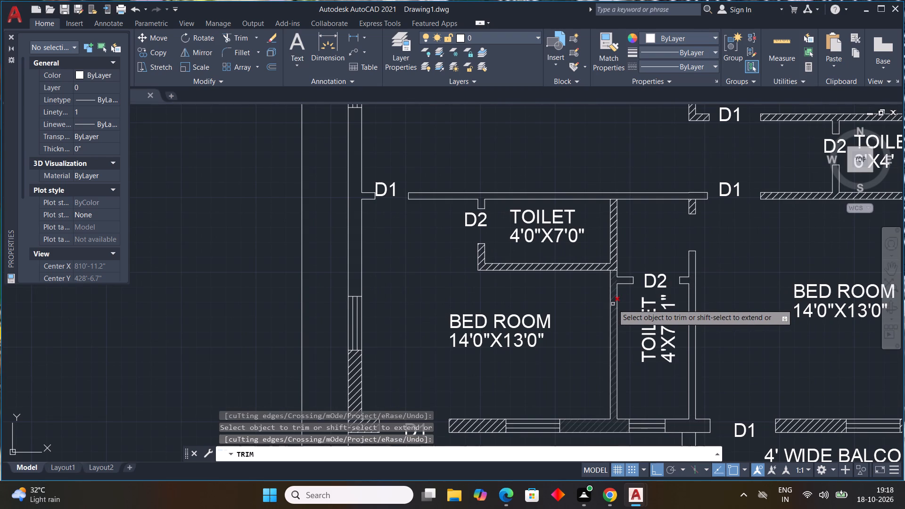
pyautogui.click(613, 304)
pyautogui.scroll(-1, 655, 340)
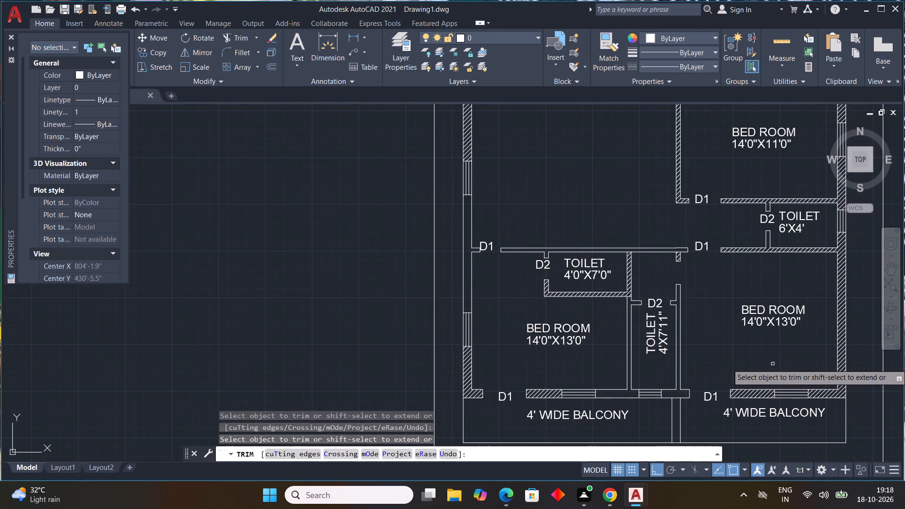
pyautogui.moveTo(772, 363); pyautogui.dragTo(712, 322, button='middle')
pyautogui.press('Escape')
pyautogui.press('Escape')
pyautogui.press('Escape')
pyautogui.press('Escape')
# Delete the remaining hatch covering the walls around the east 14'0"X13'0" bedroom and the 6'X4' toilet.
pyautogui.moveTo(650, 333); pyautogui.dragTo(655, 362, button='middle')
pyautogui.scroll(-1, 650, 333)
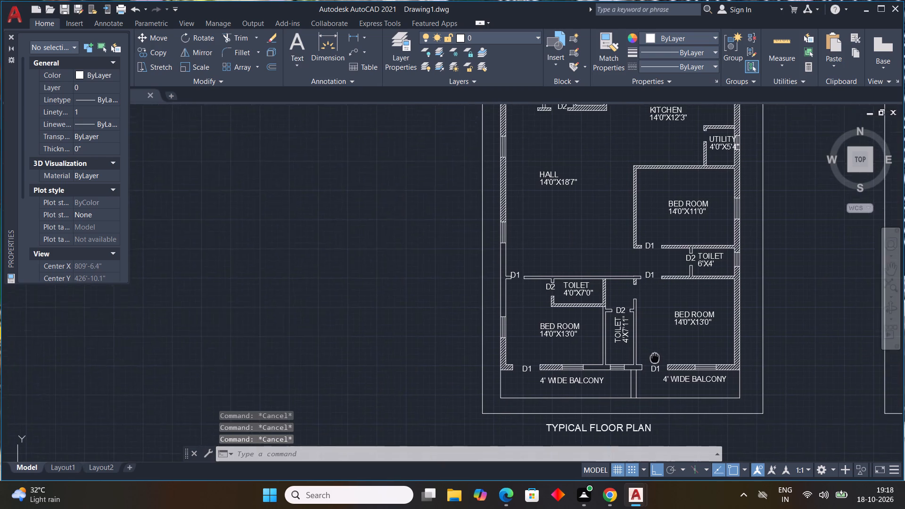
pyautogui.moveTo(655, 362); pyautogui.dragTo(657, 372, button='middle')
pyautogui.scroll(2, 711, 296)
pyautogui.click(711, 296)
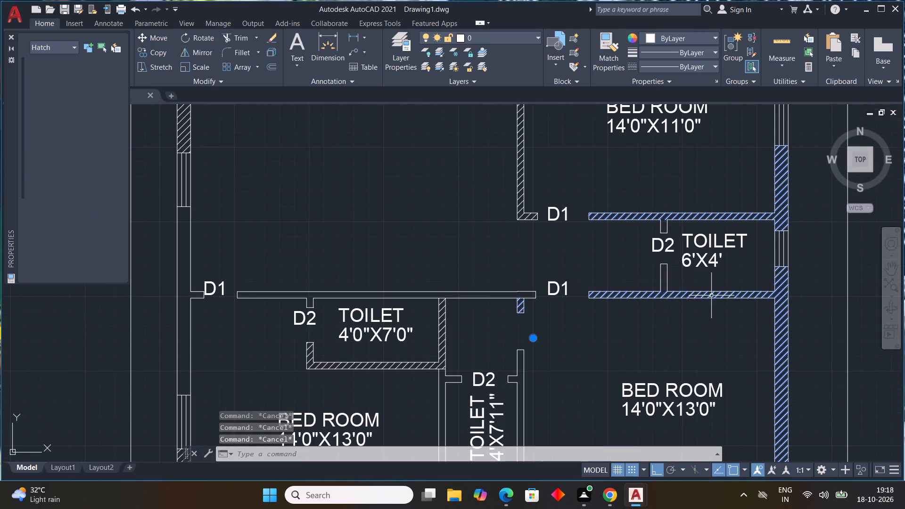
pyautogui.scroll(-2, 843, 320)
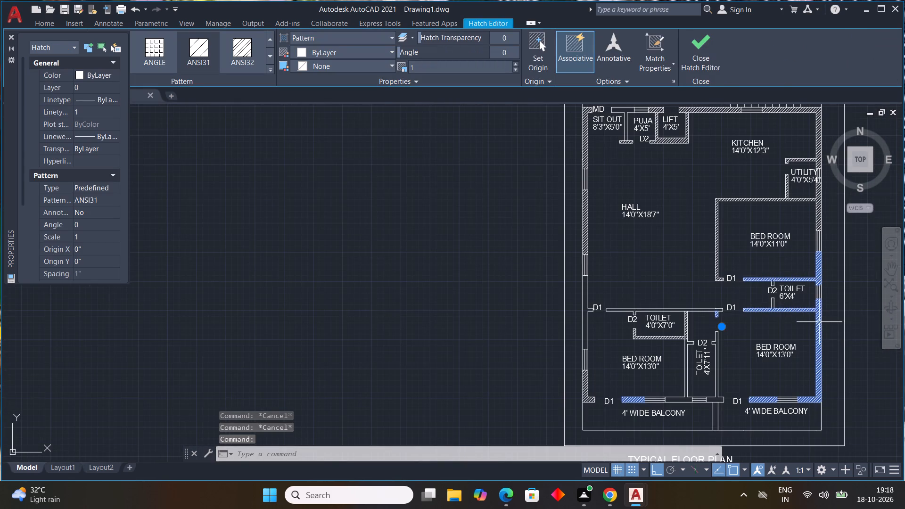
pyautogui.scroll(1, 819, 322)
pyautogui.press('Delete')
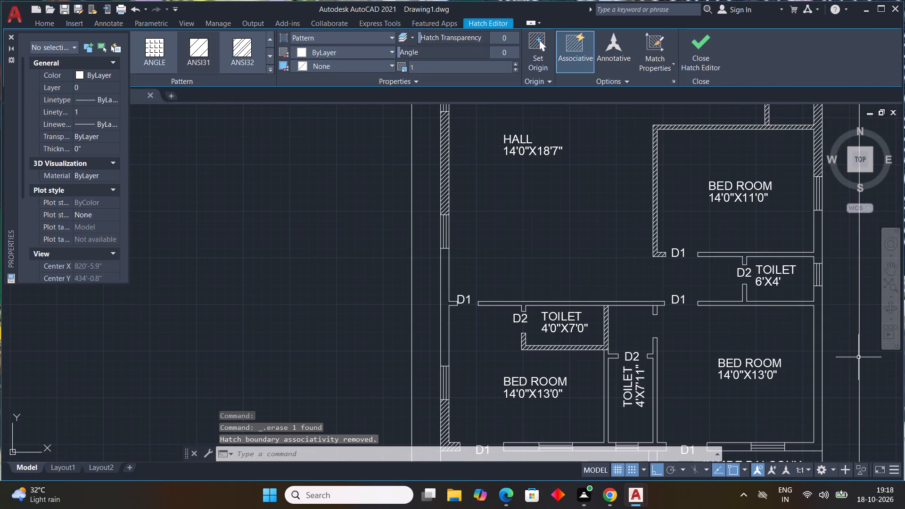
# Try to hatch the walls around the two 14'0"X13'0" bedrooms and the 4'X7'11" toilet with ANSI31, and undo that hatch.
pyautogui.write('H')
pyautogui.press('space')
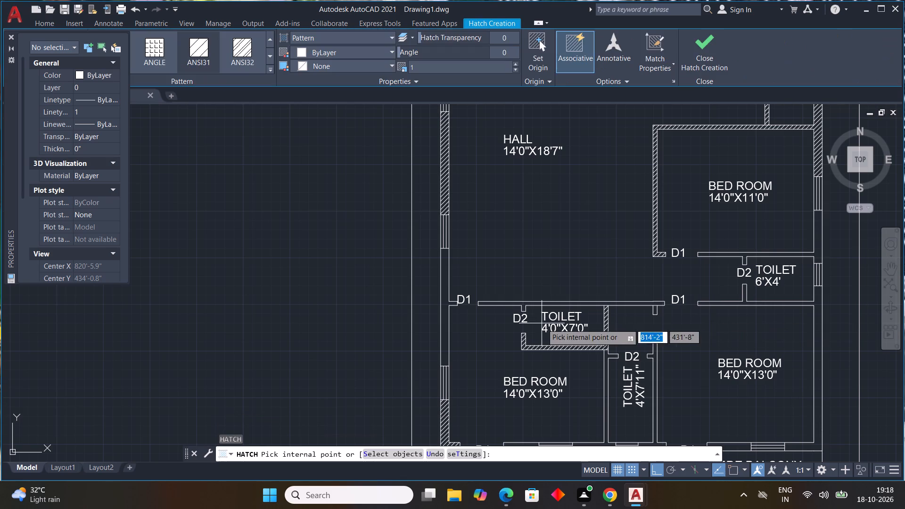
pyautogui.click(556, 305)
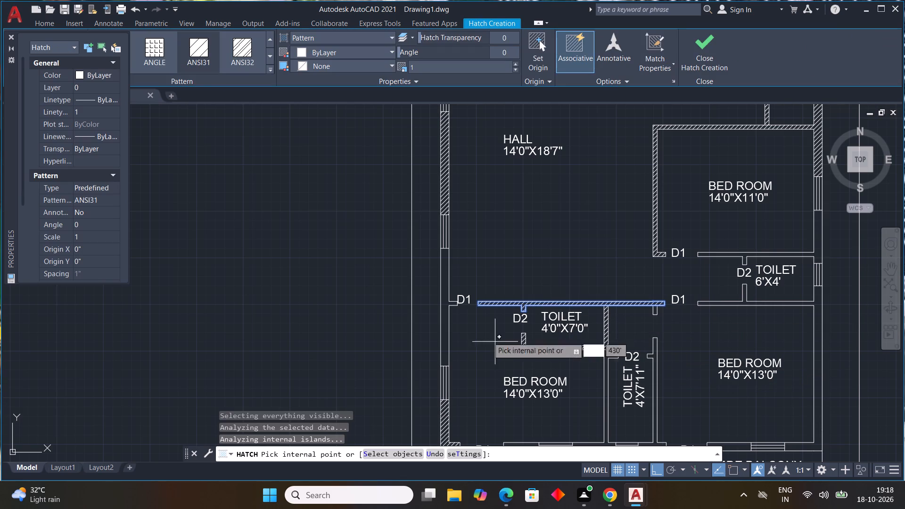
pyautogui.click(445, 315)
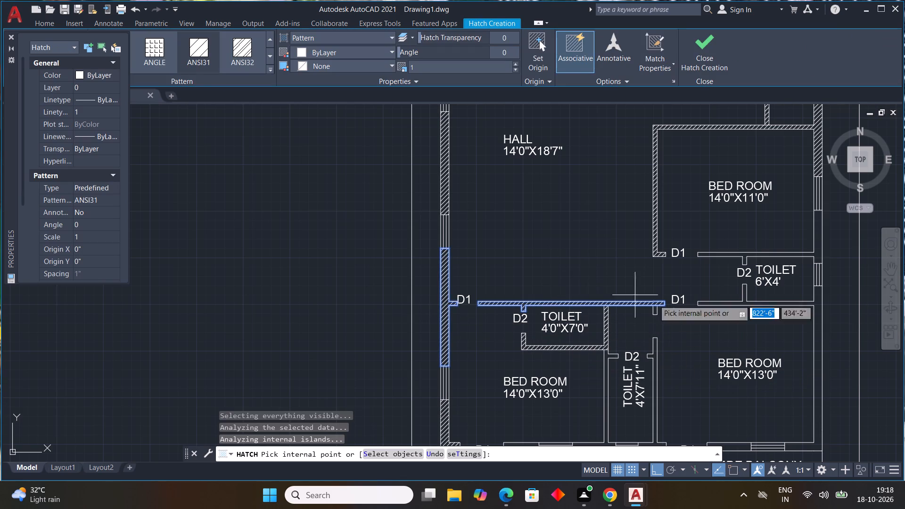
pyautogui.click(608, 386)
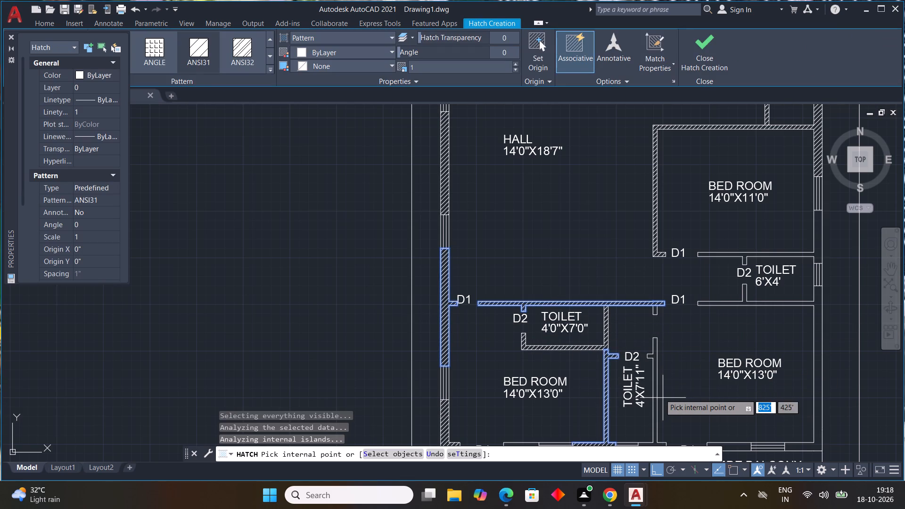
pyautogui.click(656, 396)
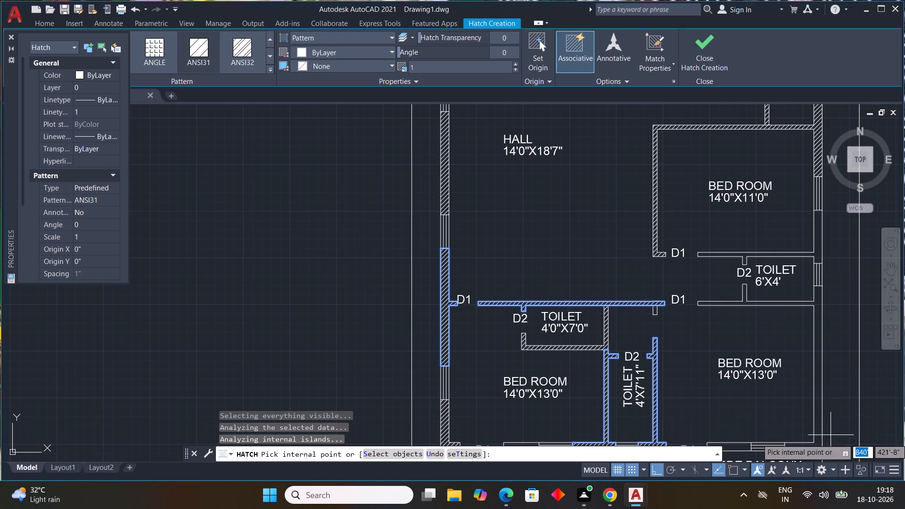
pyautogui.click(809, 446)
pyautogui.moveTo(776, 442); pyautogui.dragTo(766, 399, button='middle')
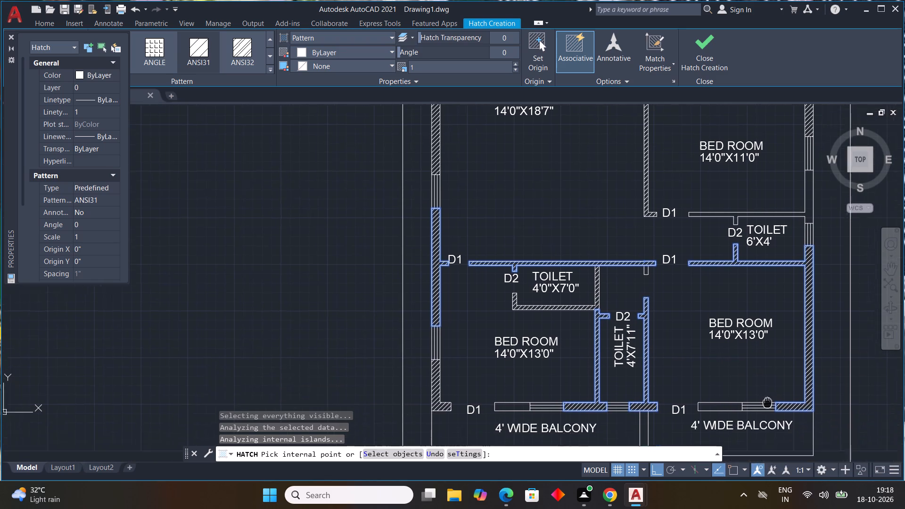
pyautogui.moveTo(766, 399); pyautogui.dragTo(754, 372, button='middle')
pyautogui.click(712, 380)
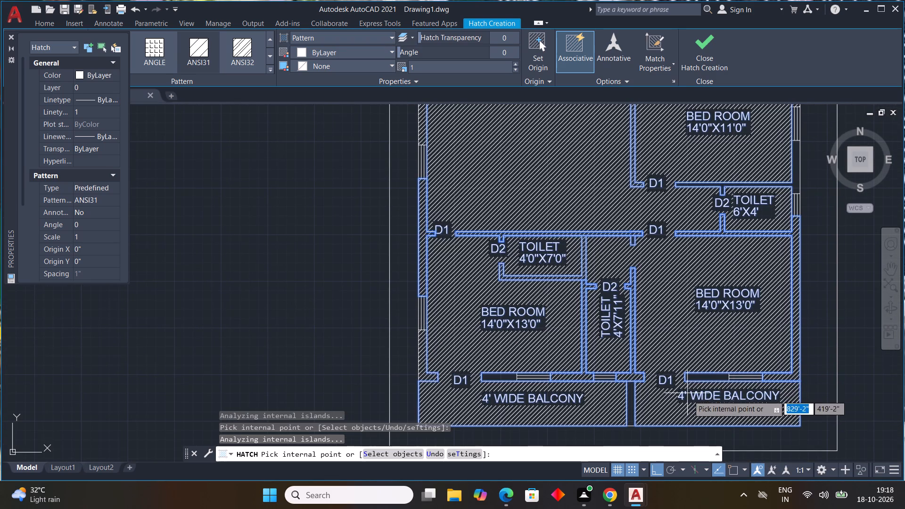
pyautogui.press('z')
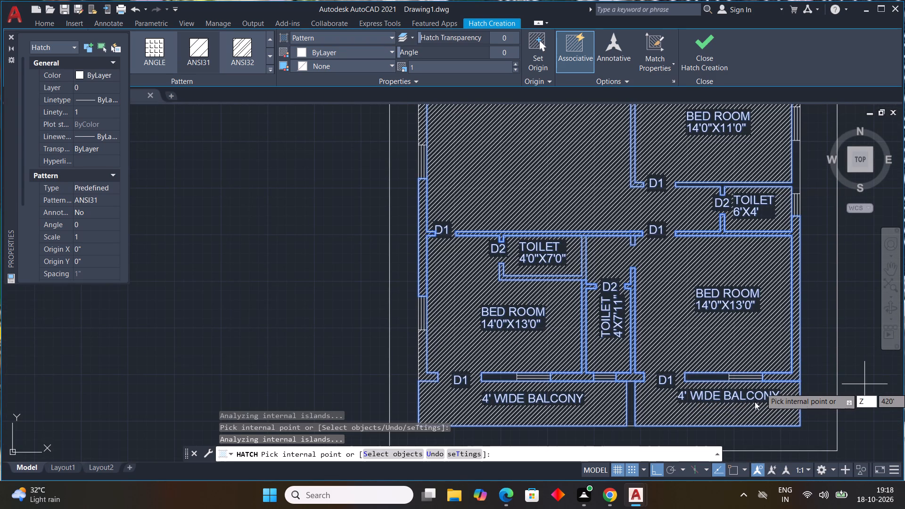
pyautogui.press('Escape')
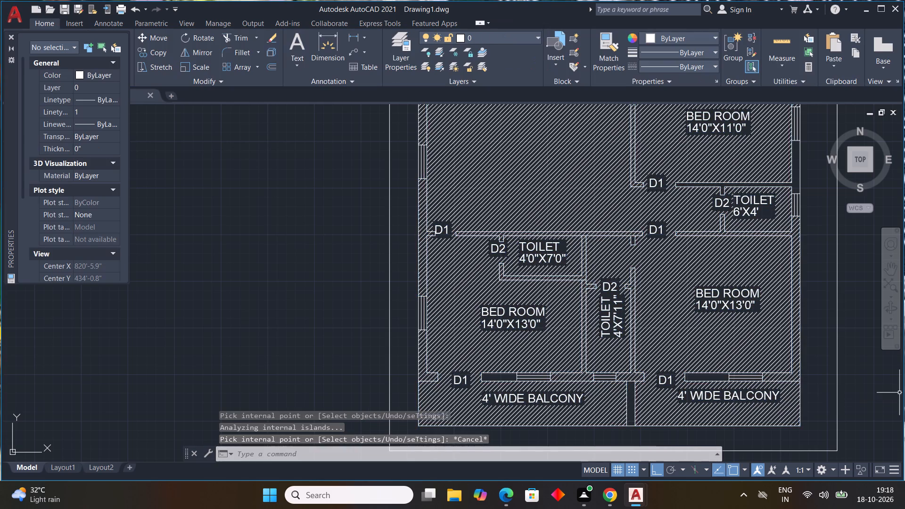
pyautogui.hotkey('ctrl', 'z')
# Hatch the west bedroom's open outer wall segments, the wall above the 4'0"X7'0" toilet, and both 4'X7'11" toilet side walls with ANSI31.
pyautogui.scroll(-1, 769, 386)
pyautogui.moveTo(766, 403); pyautogui.dragTo(700, 314, button='middle')
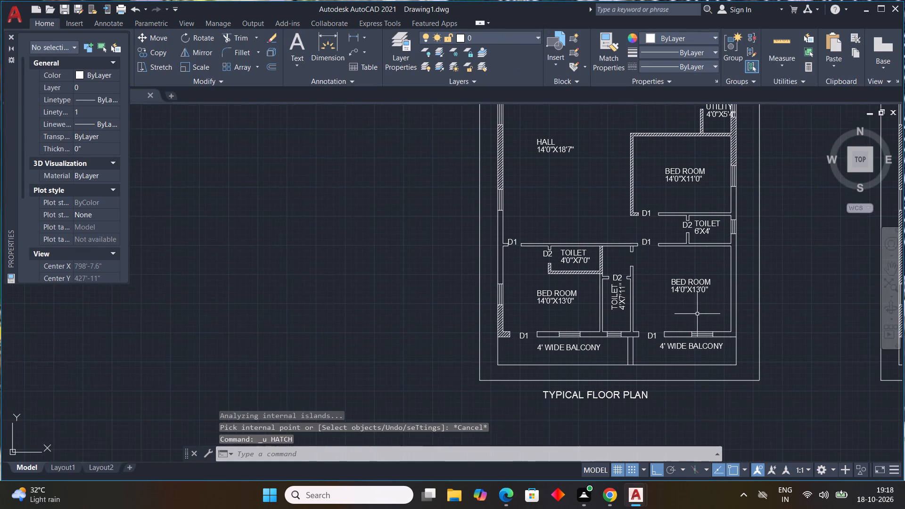
pyautogui.write('H')
pyautogui.press('space')
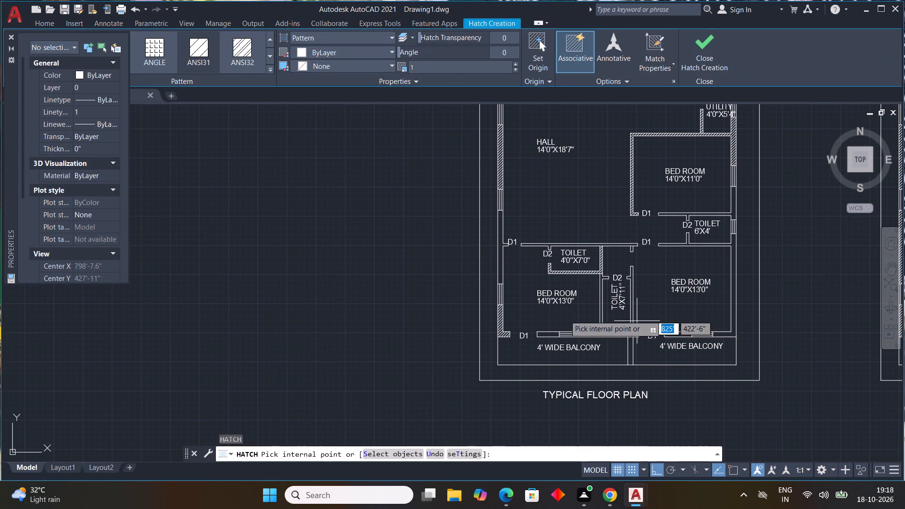
pyautogui.scroll(3, 588, 327)
pyautogui.click(526, 338)
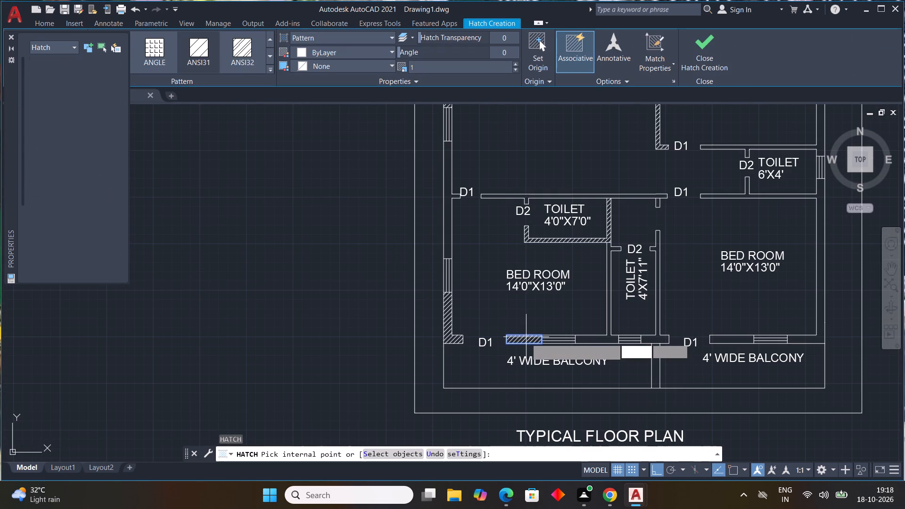
pyautogui.click(447, 231)
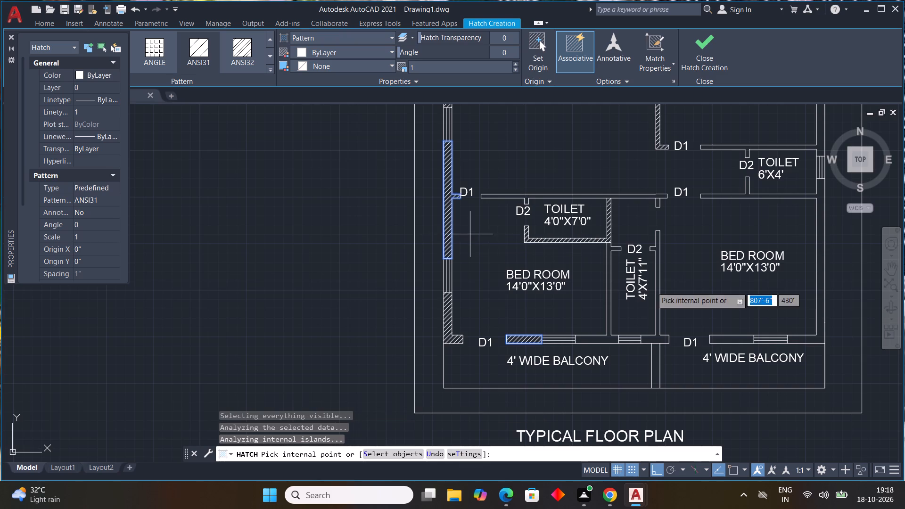
pyautogui.click(606, 336)
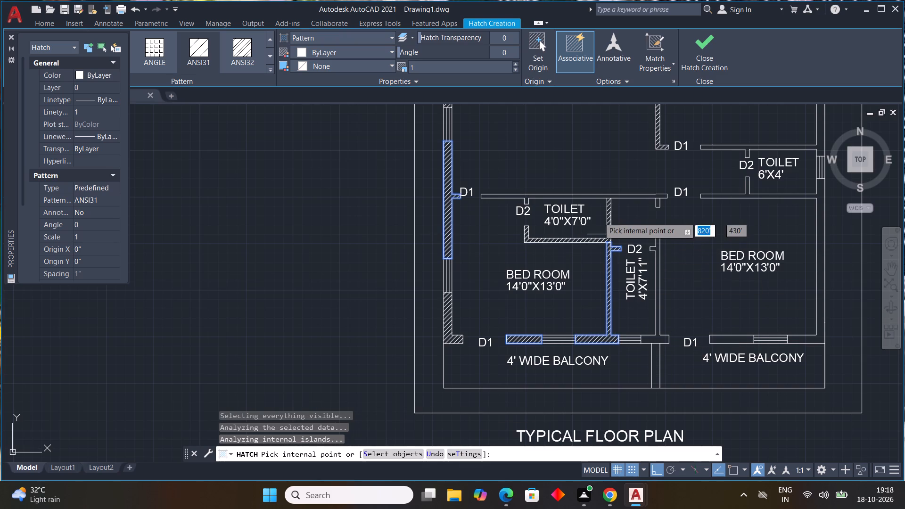
pyautogui.scroll(3, 592, 195)
pyautogui.click(592, 195)
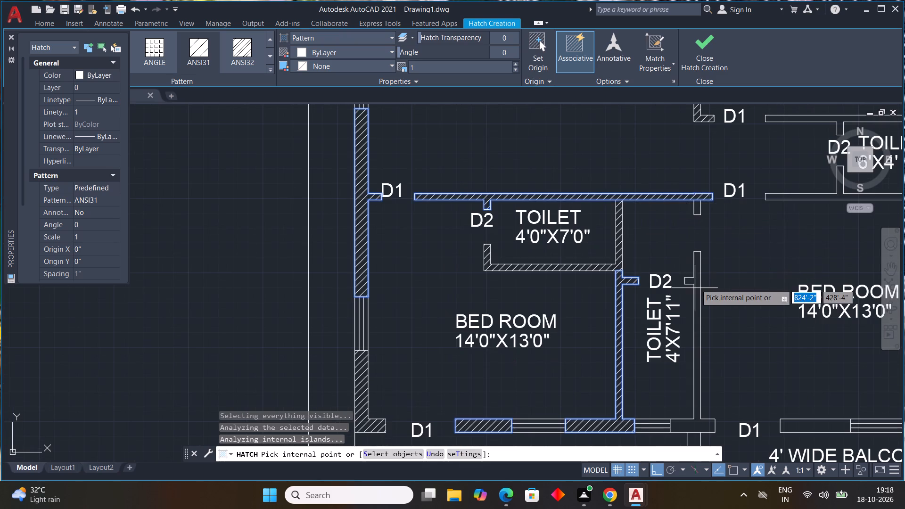
pyautogui.click(696, 284)
# Hatch the balcony divider, the east 14'0"X13'0" bedroom's outer walls, and the east outer wall beside the 14'0"X11'0" bedroom with ANSI31.
pyautogui.scroll(-2, 721, 325)
pyautogui.moveTo(738, 340); pyautogui.dragTo(650, 263, button='middle')
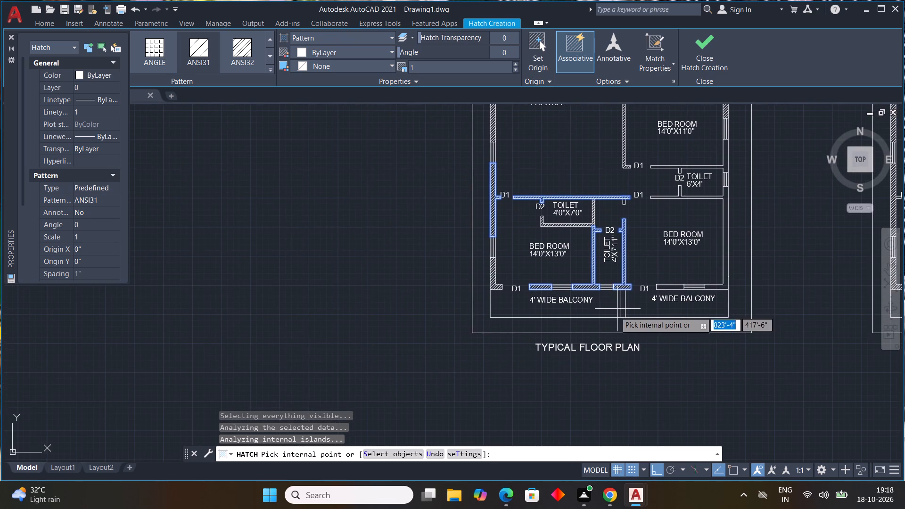
pyautogui.click(623, 309)
pyautogui.click(681, 287)
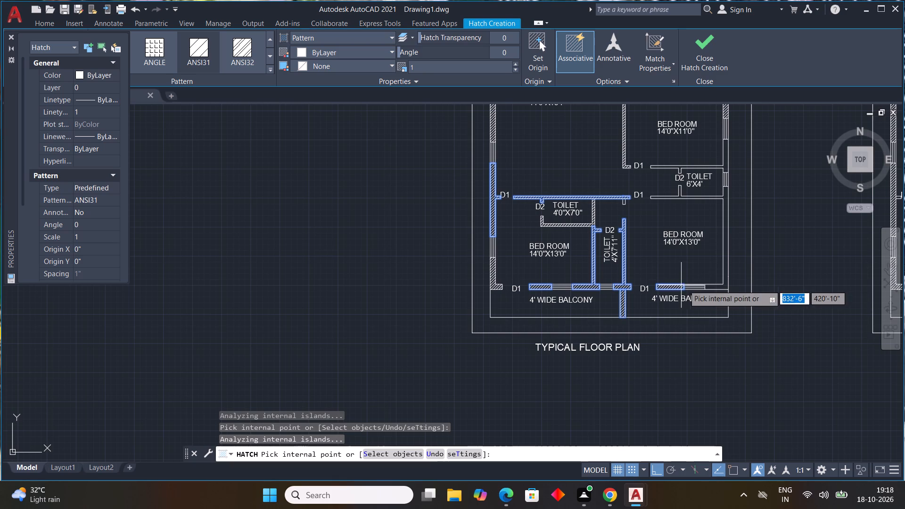
pyautogui.click(716, 287)
pyautogui.moveTo(735, 261); pyautogui.dragTo(724, 335, button='middle')
pyautogui.scroll(3, 715, 230)
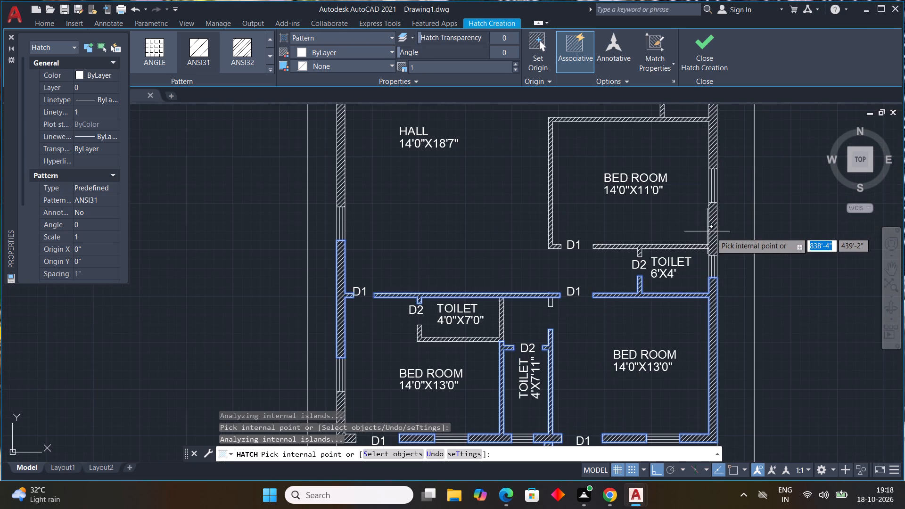
pyautogui.click(713, 233)
# Hatch the wall between SIT OUT and PUJA and its adjoining outer wall with ANSI31, and finish the Hatch command.
pyautogui.moveTo(607, 217); pyautogui.dragTo(664, 442, button='middle')
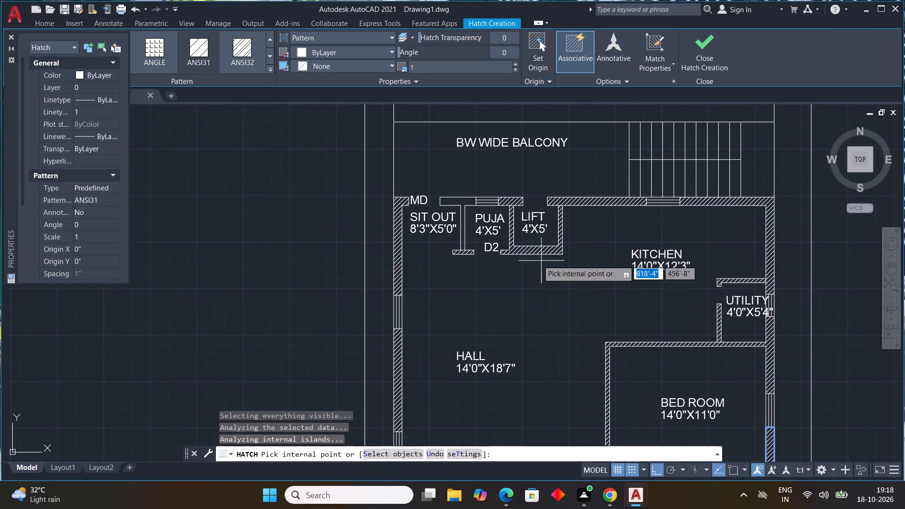
pyautogui.click(464, 205)
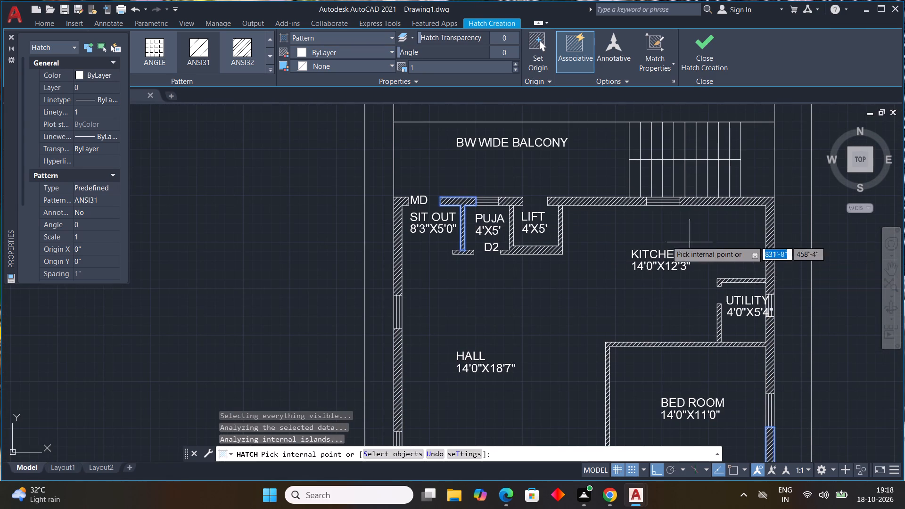
pyautogui.scroll(-2, 621, 239)
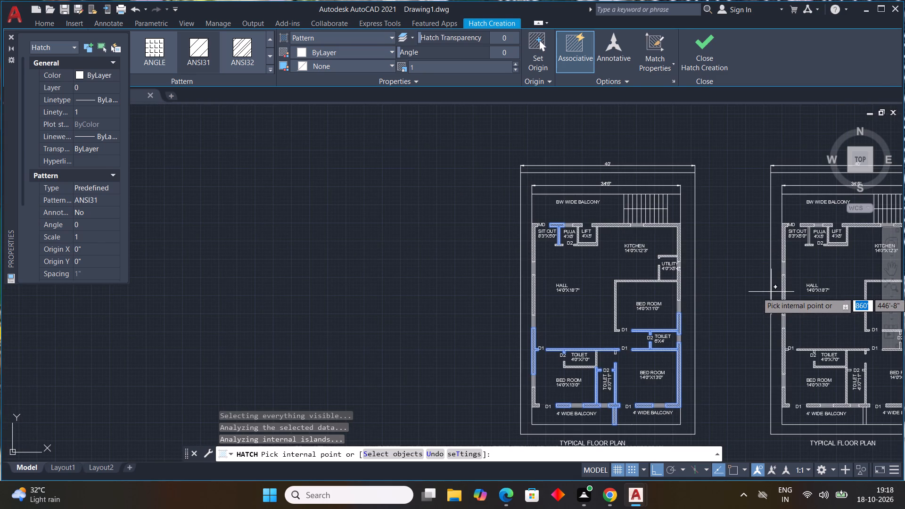
pyautogui.press('Escape')
pyautogui.press('Escape')
# Delete the entire old copy of the typical floor plan on the east side of the original.
pyautogui.moveTo(762, 301); pyautogui.dragTo(650, 238, button='middle')
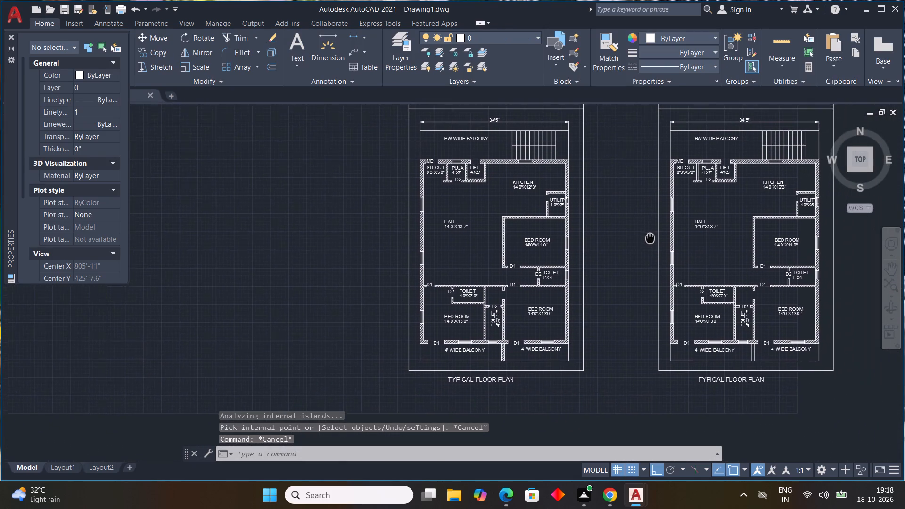
pyautogui.moveTo(650, 238); pyautogui.dragTo(623, 259, button='middle')
pyautogui.scroll(-1, 623, 259)
pyautogui.moveTo(756, 161); pyautogui.dragTo(753, 166)
pyautogui.click(617, 359)
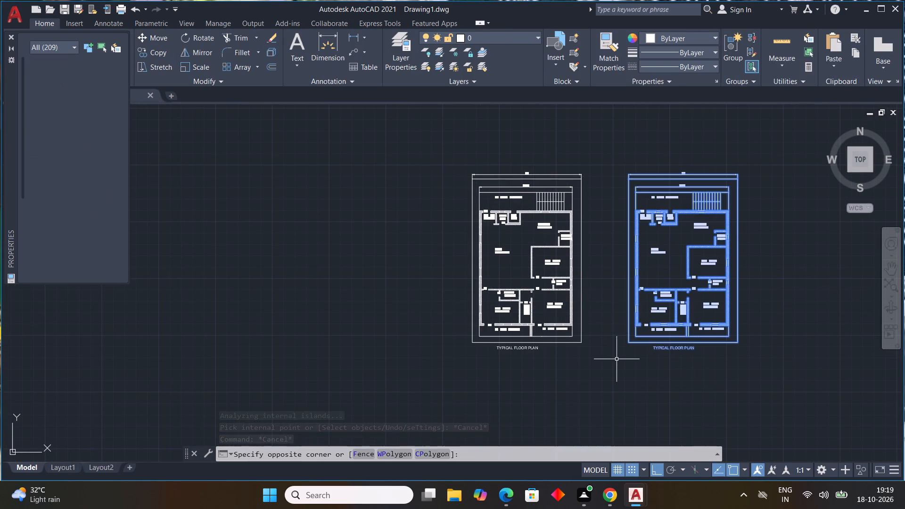
pyautogui.press('Delete')
# Copy the whole rehatched floor plan horizontally about 50' to the east of the original.
pyautogui.click(613, 155)
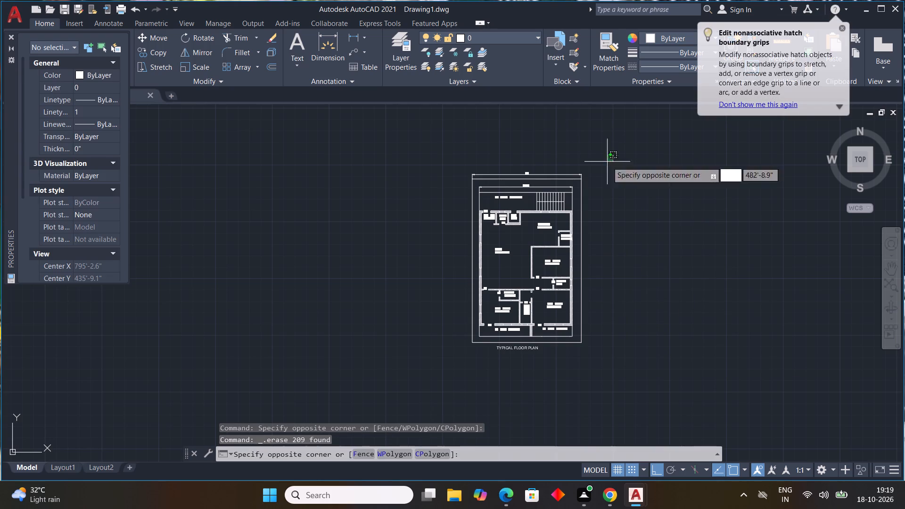
pyautogui.click(438, 409)
pyautogui.press('c')
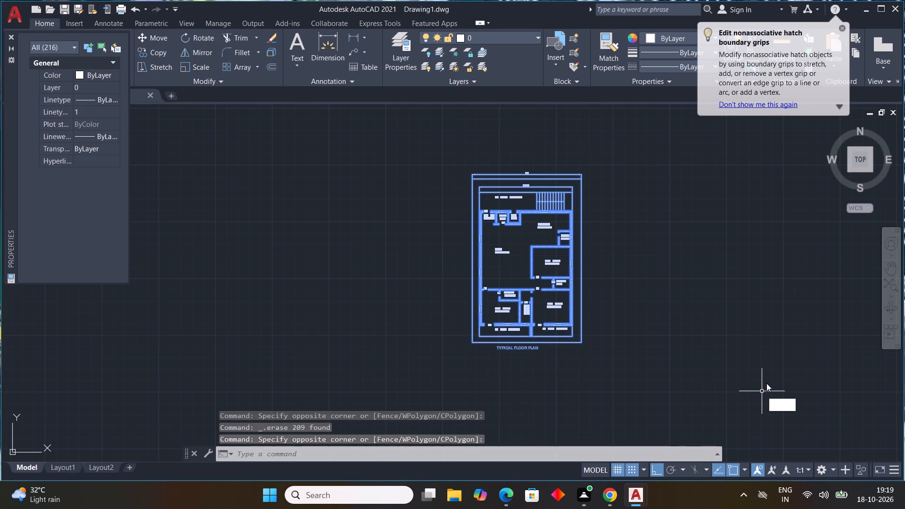
pyautogui.write('O')
pyautogui.press('space')
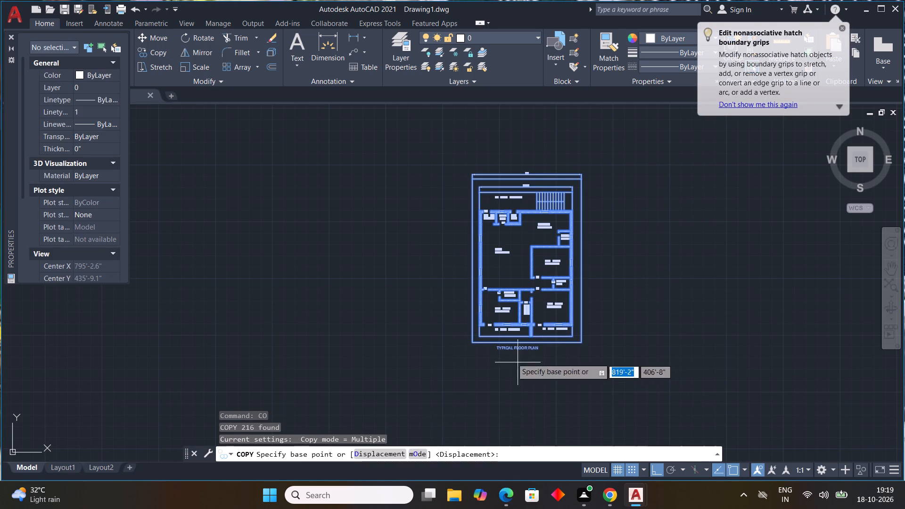
pyautogui.click(476, 345)
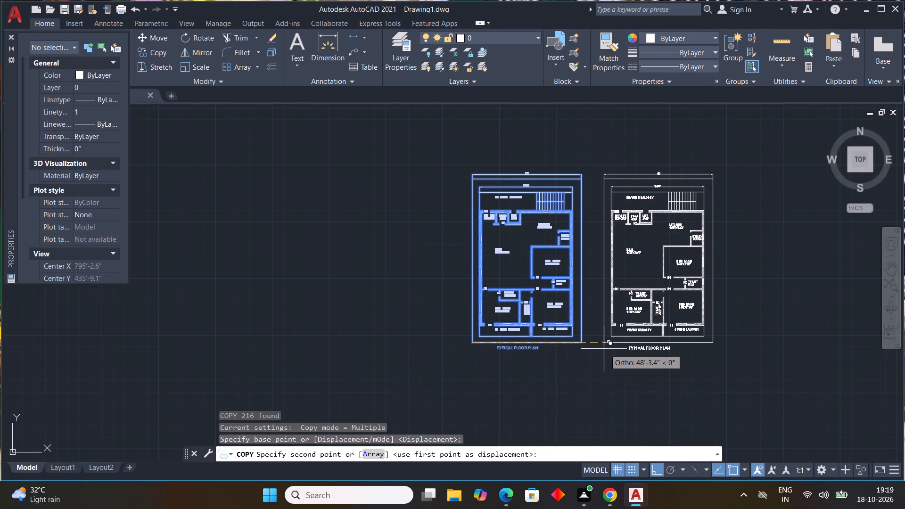
pyautogui.click(611, 349)
pyautogui.press('Escape')
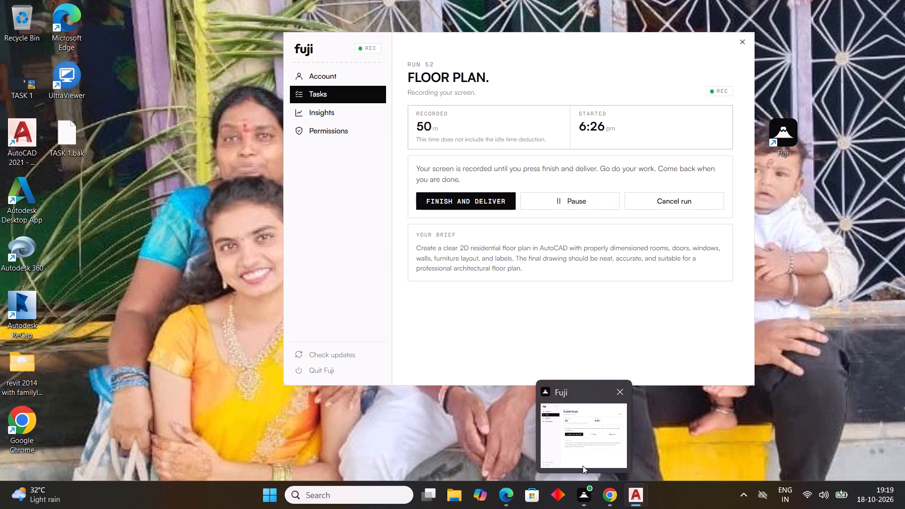
# Return to the AutoCAD drawing and save it in Documents as TASK49.
pyautogui.click(723, 441)
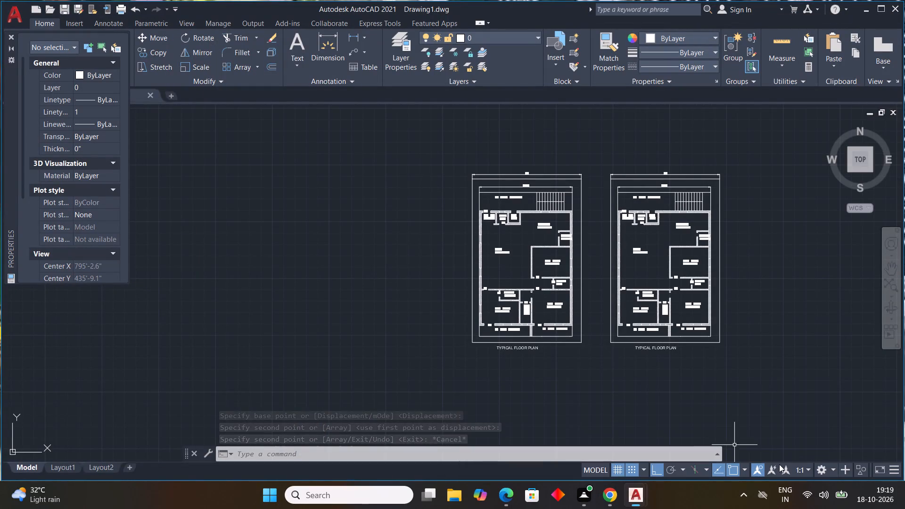
pyautogui.hotkey('ctrl', 's')
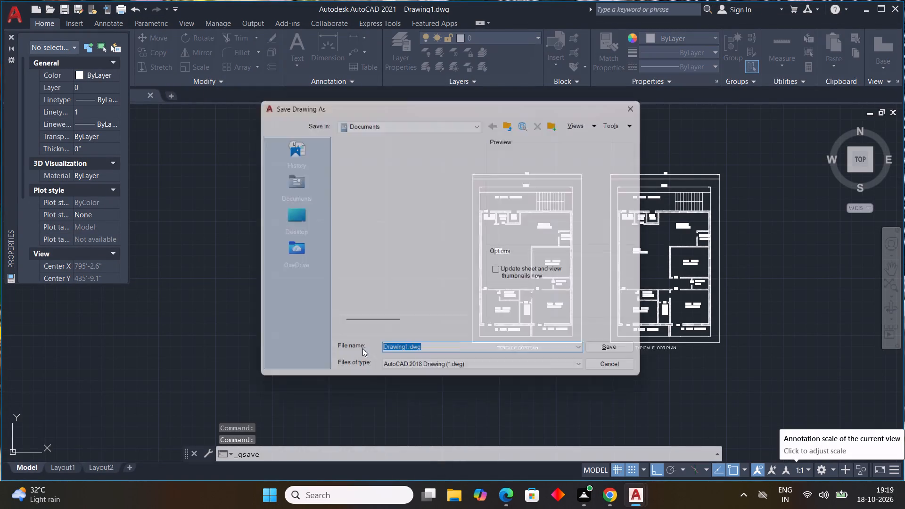
pyautogui.moveTo(434, 357); pyautogui.dragTo(0, 322)
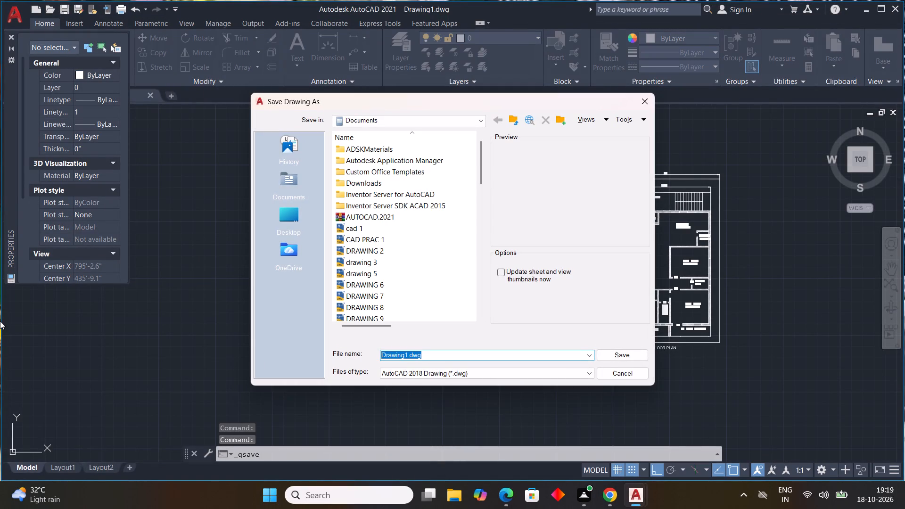
pyautogui.write('TASK')
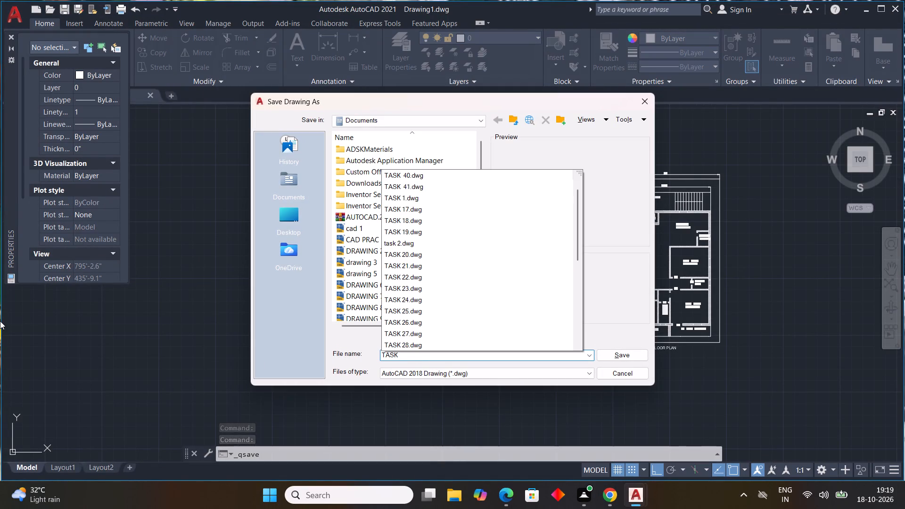
pyautogui.scroll(-12, 479, 275)
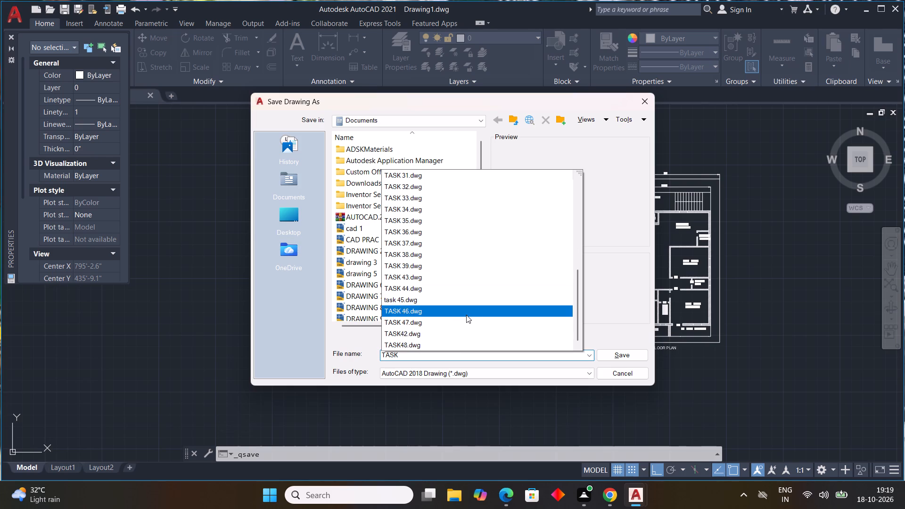
pyautogui.write('49')
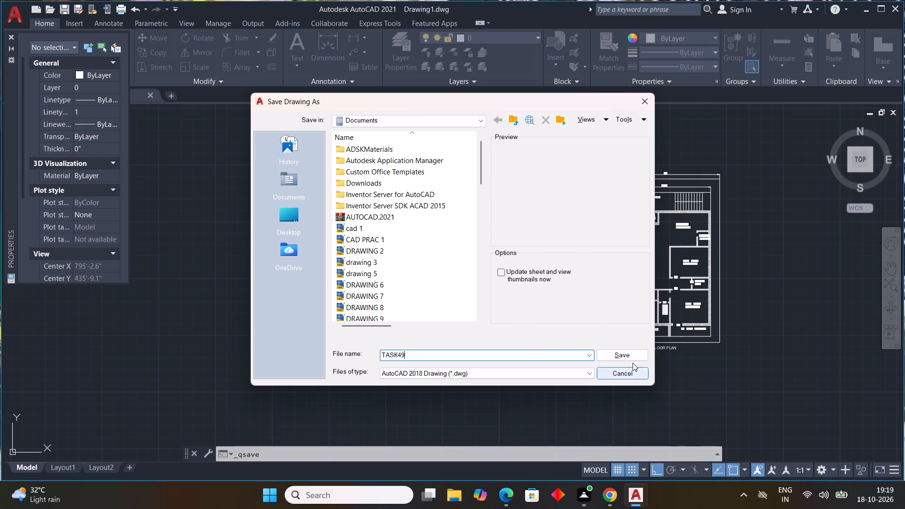
pyautogui.click(628, 353)
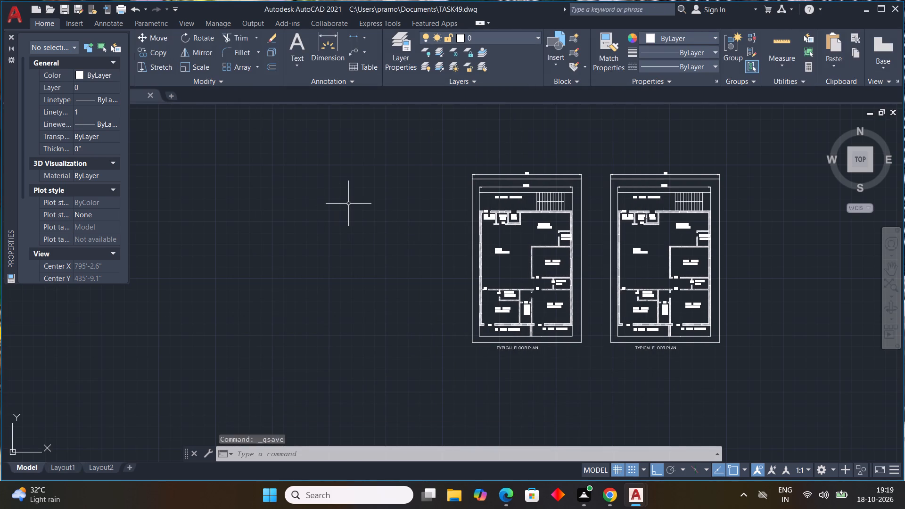
# Close the Properties palette and save the drawing again in Documents as TASK49, replacing the existing file.
pyautogui.click(8, 36)
pyautogui.click(9, 14)
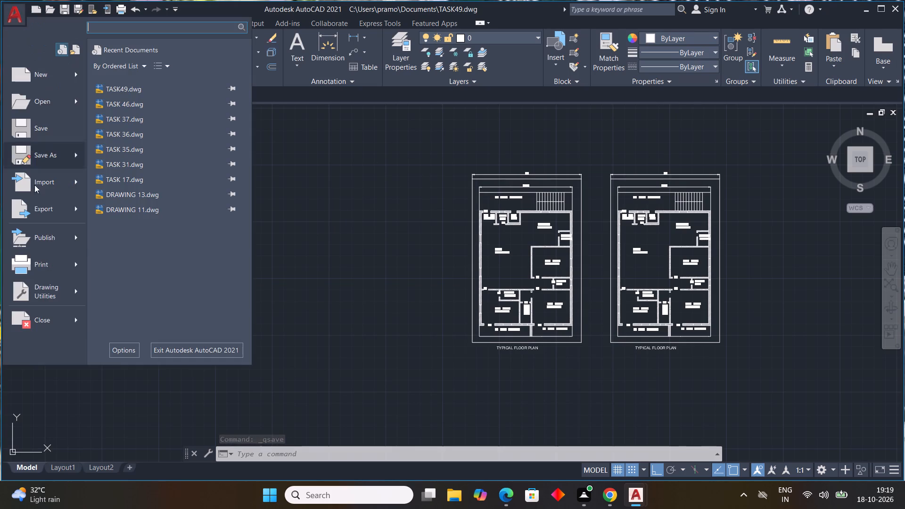
pyautogui.click(49, 161)
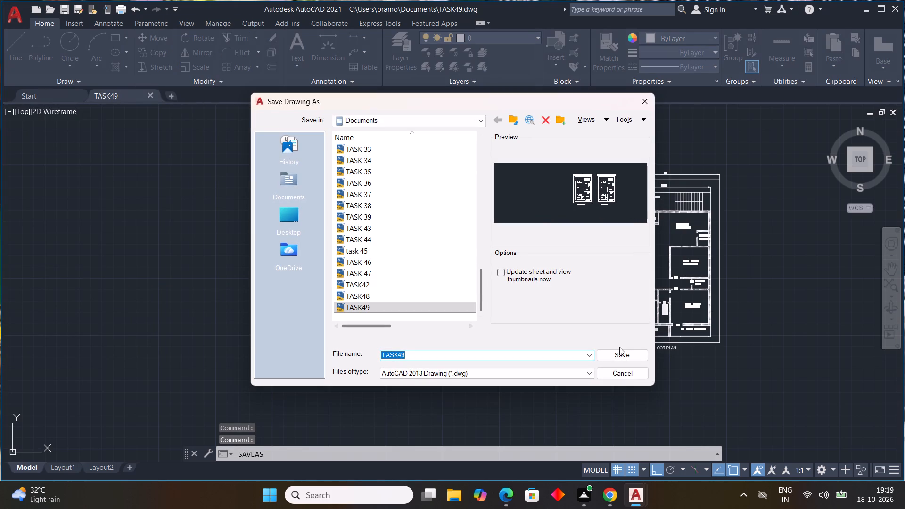
pyautogui.click(626, 356)
pyautogui.click(436, 269)
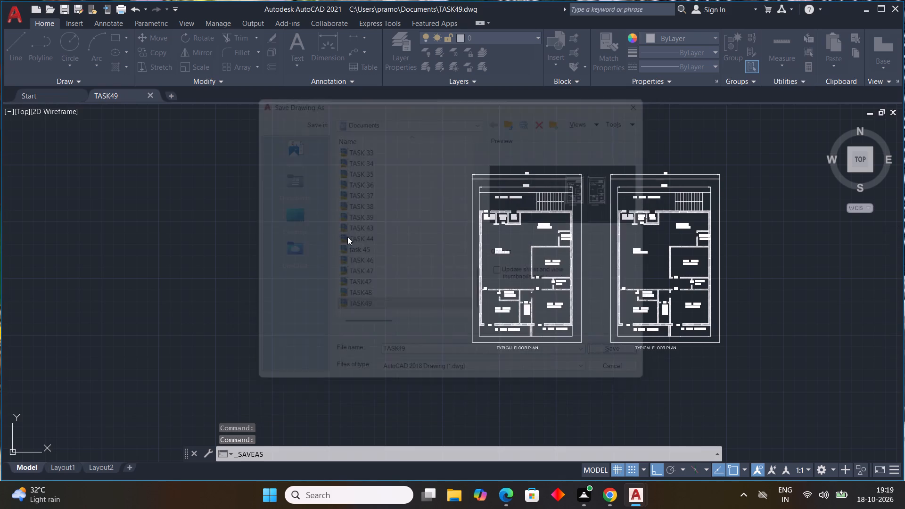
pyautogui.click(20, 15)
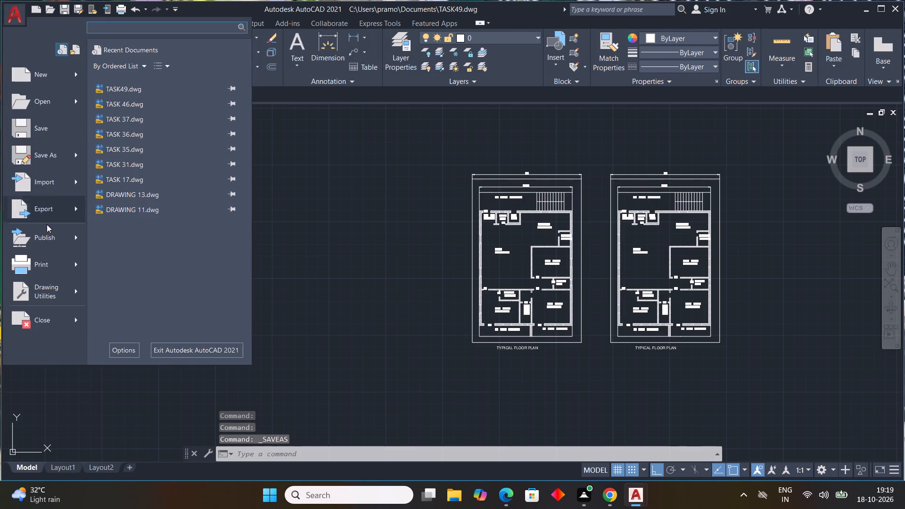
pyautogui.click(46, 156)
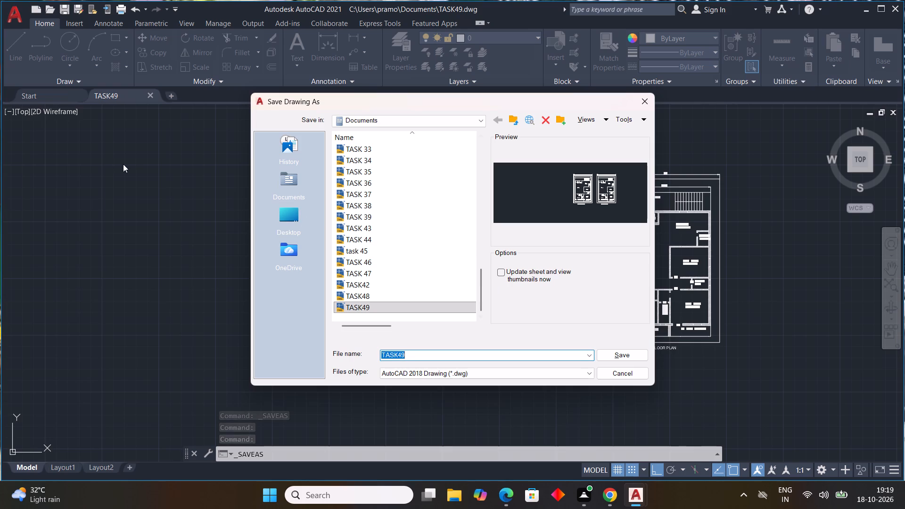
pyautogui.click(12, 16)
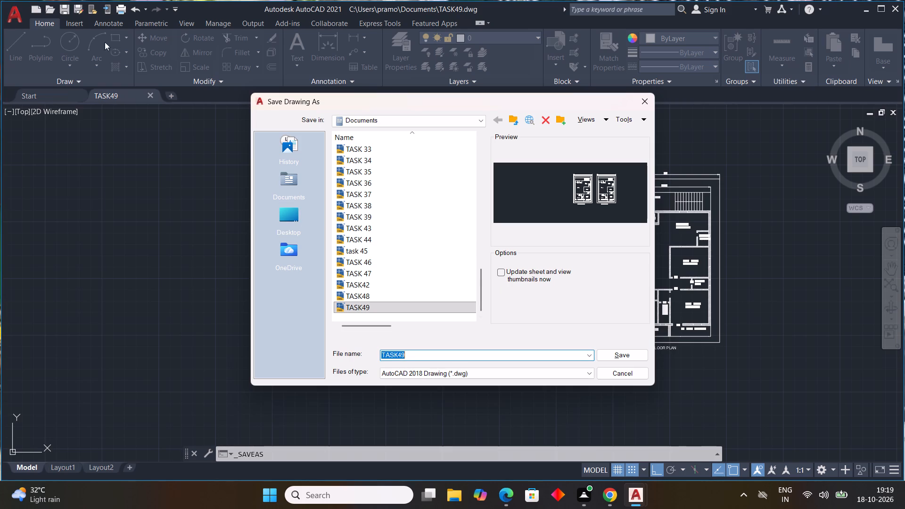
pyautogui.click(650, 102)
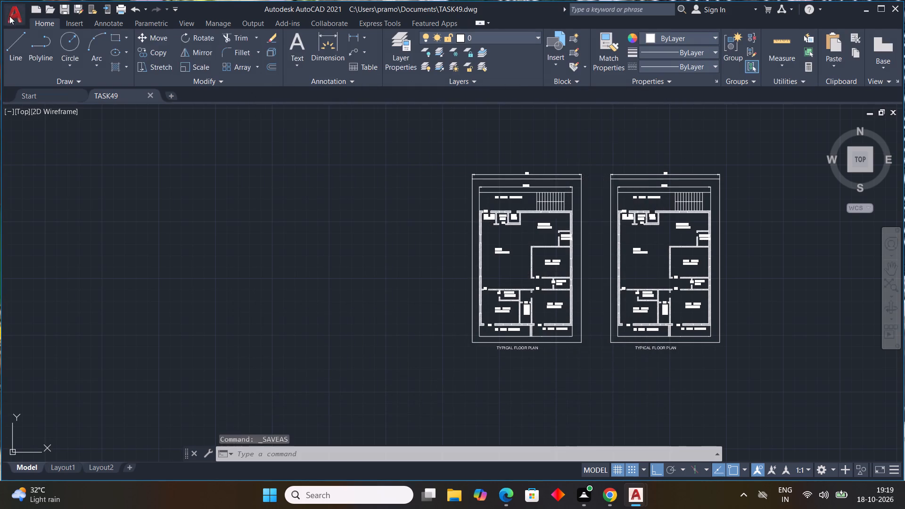
# Set up a plot with AutoCAD PDF (High Quality Print).pc3 and a window plot area enclosing both floor plans and their titles.
pyautogui.click(9, 16)
pyautogui.click(38, 259)
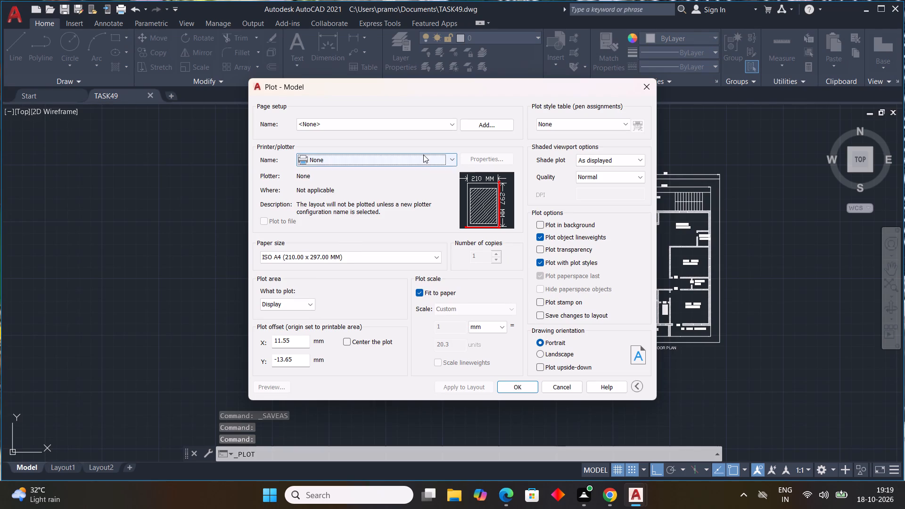
pyautogui.click(423, 155)
pyautogui.click(393, 214)
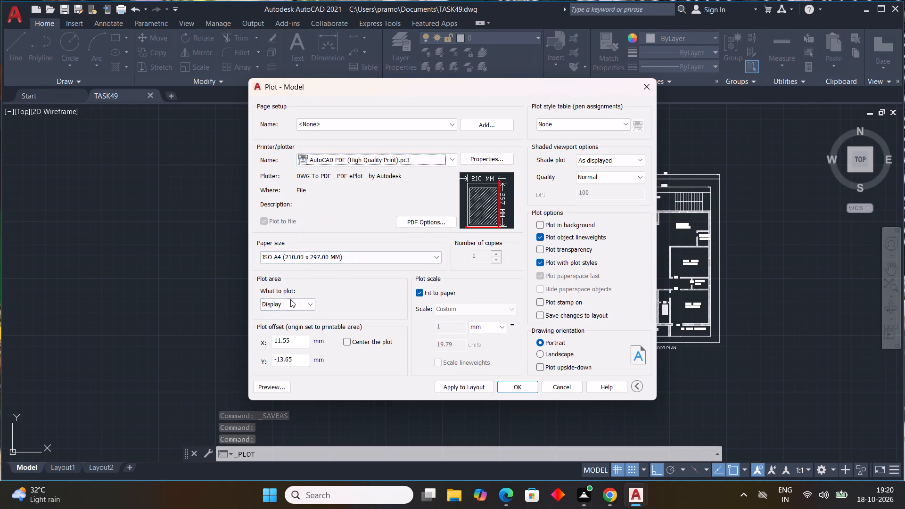
pyautogui.click(291, 300)
pyautogui.click(288, 337)
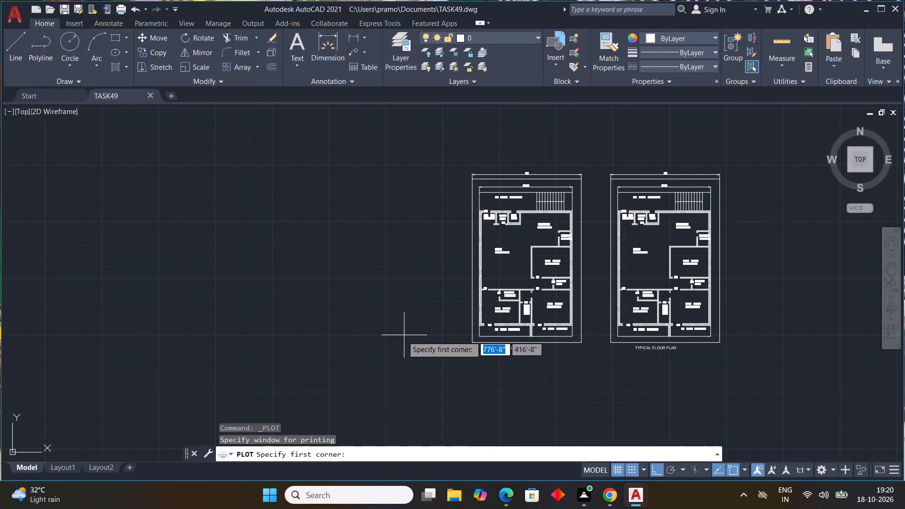
pyautogui.click(445, 161)
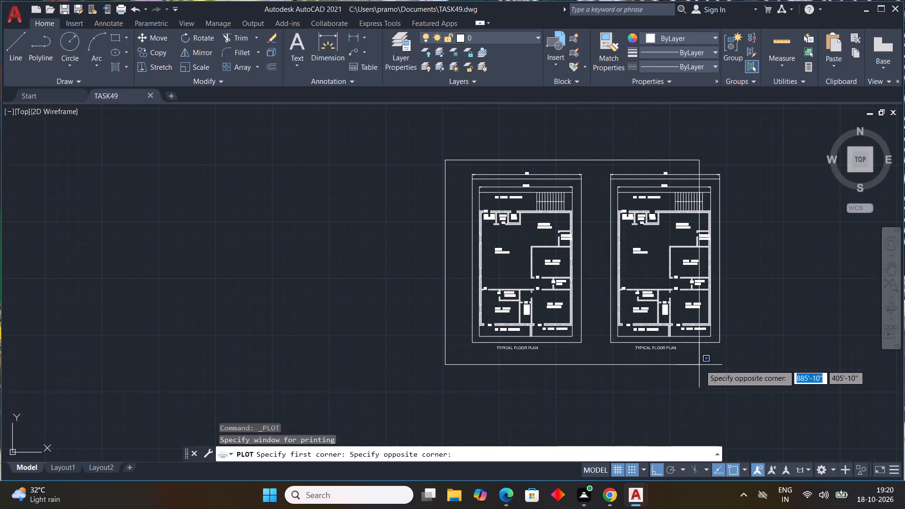
pyautogui.click(737, 362)
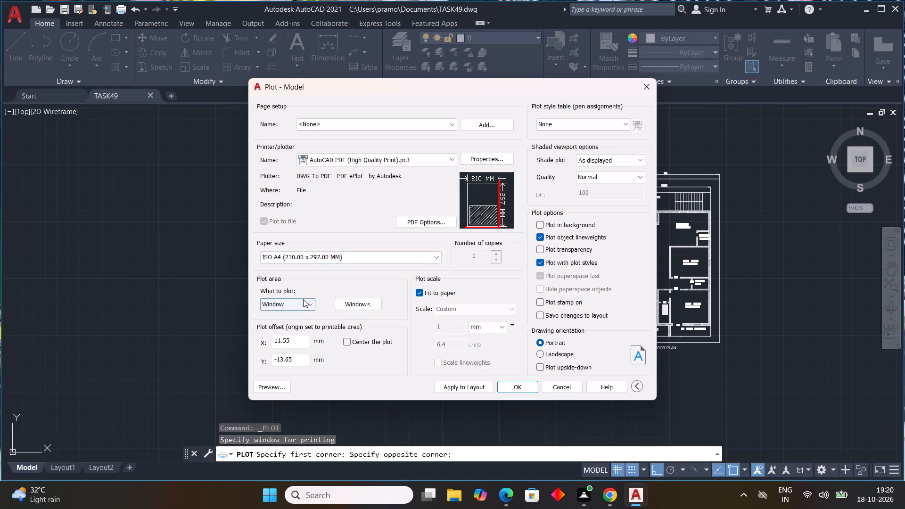
# Center the plot on the paper, set the plot scale units to inches, and apply these settings to the layout.
pyautogui.click(349, 342)
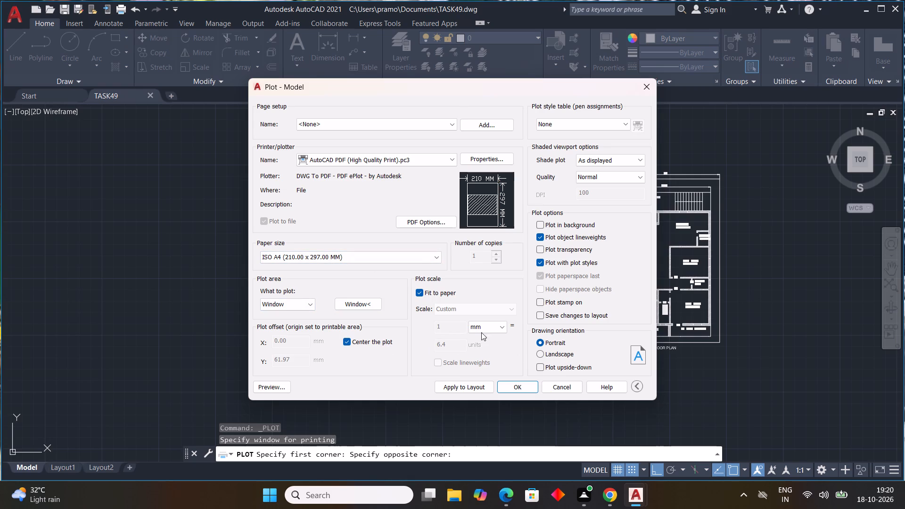
pyautogui.click(474, 327)
pyautogui.click(482, 338)
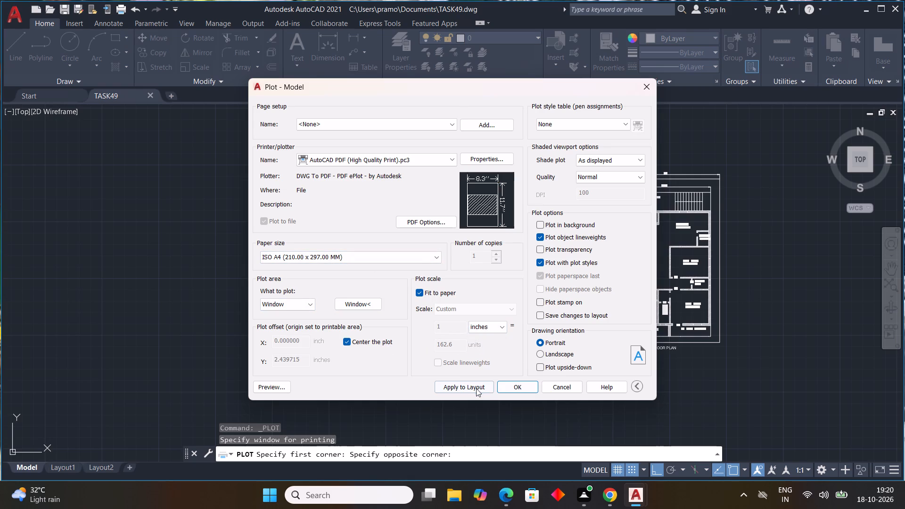
pyautogui.moveTo(474, 386); pyautogui.dragTo(481, 390)
# Plot both floor plans to TASK49-Model.pdf in Documents, look over the resulting PDF, and return to the AutoCAD drawing.
pyautogui.click(520, 387)
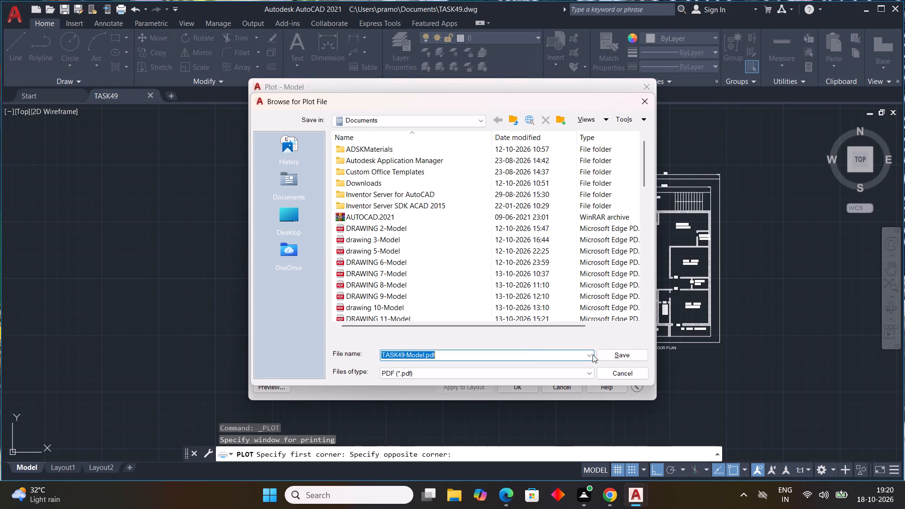
pyautogui.click(620, 353)
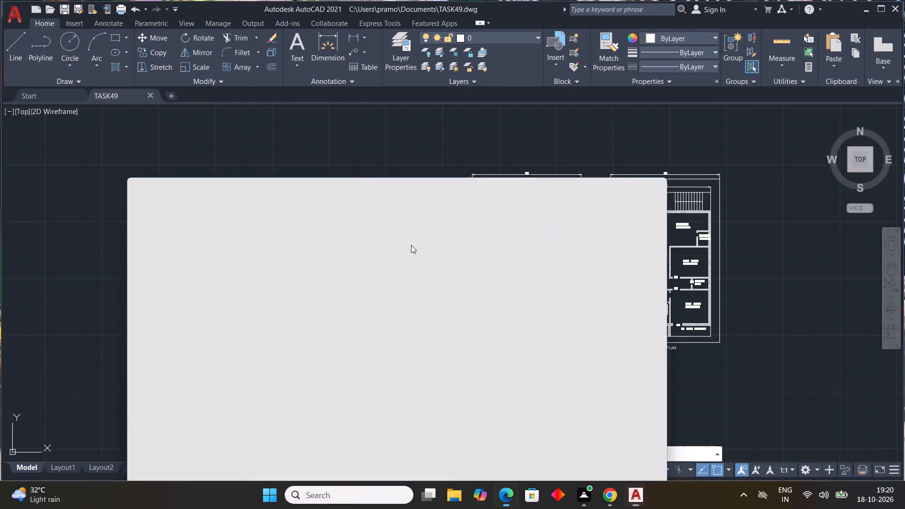
pyautogui.scroll(-3, 438, 319)
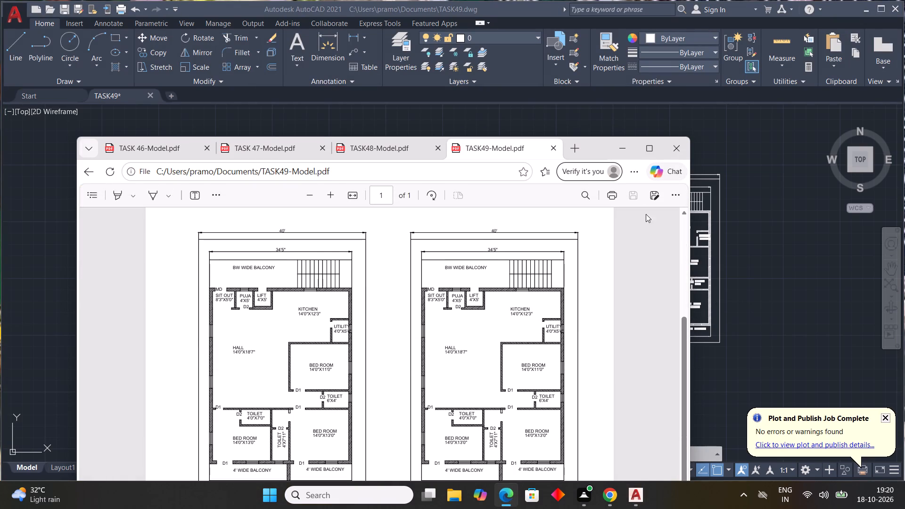
pyautogui.click(624, 151)
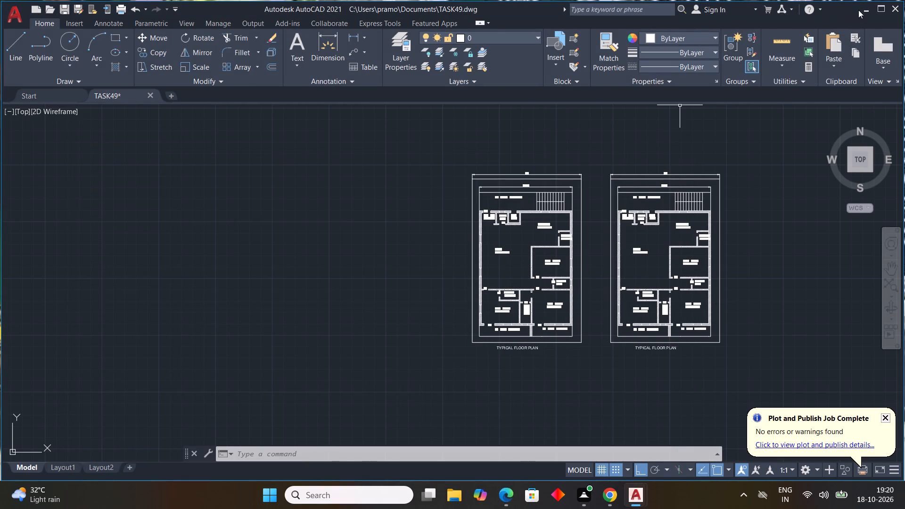